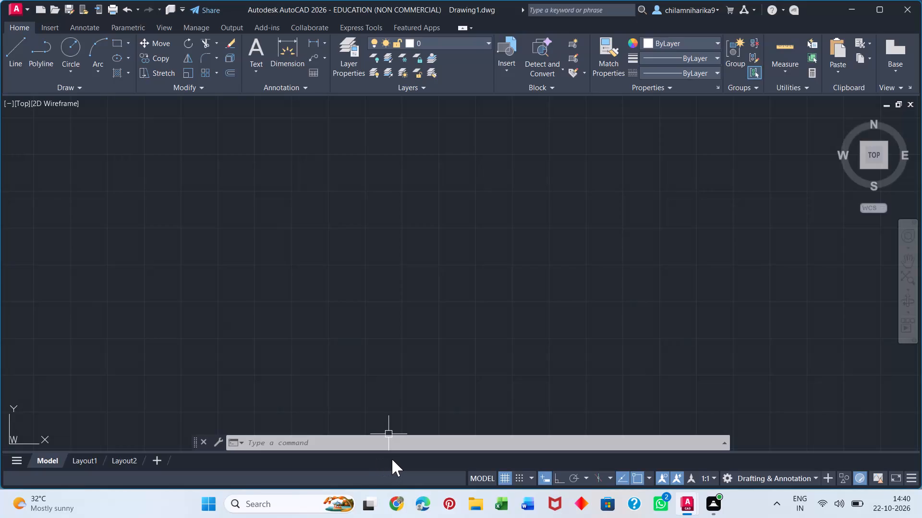
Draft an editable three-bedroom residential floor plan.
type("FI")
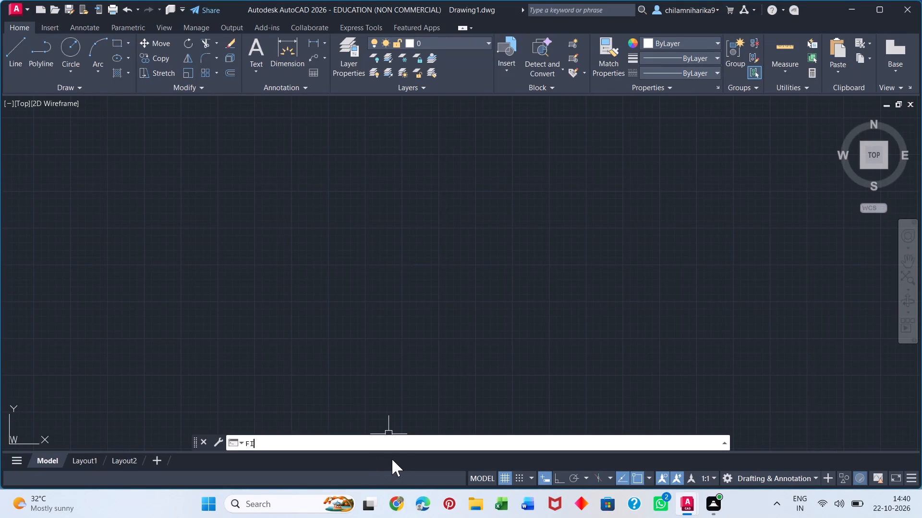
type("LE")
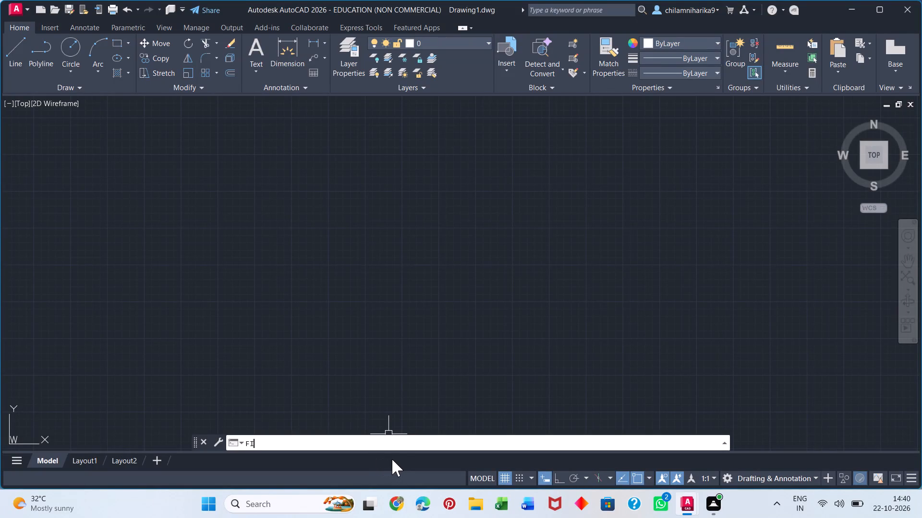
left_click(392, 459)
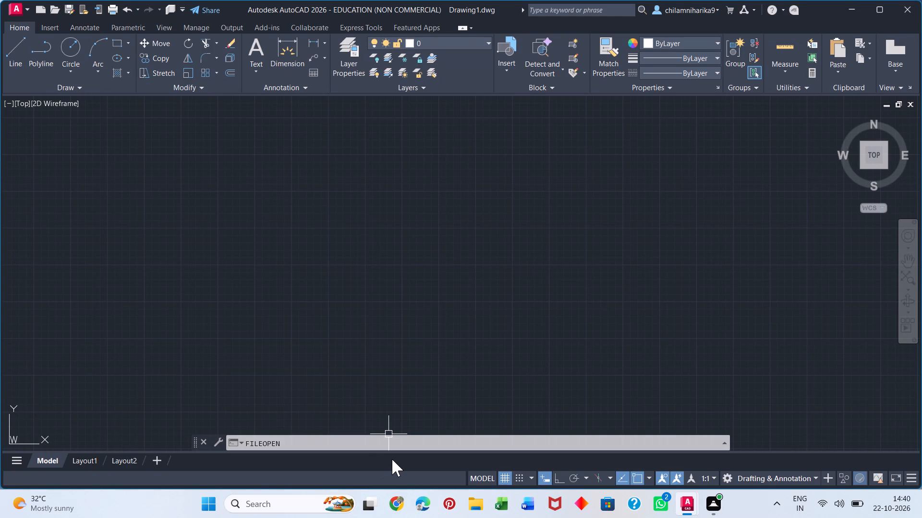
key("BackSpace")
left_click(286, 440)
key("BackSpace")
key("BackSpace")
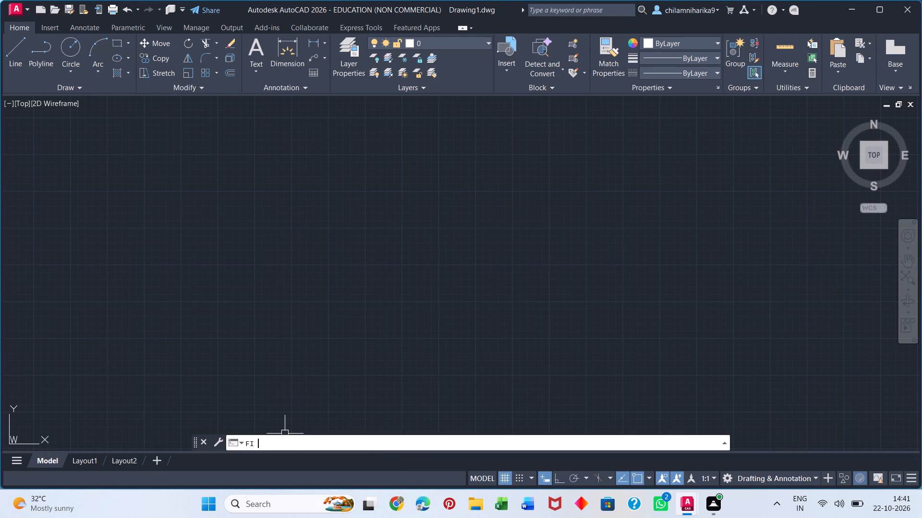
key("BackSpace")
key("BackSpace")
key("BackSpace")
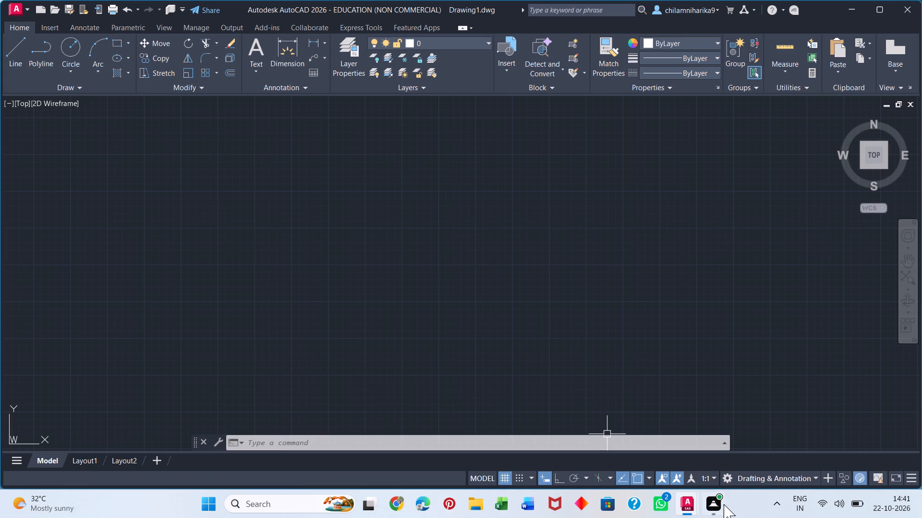
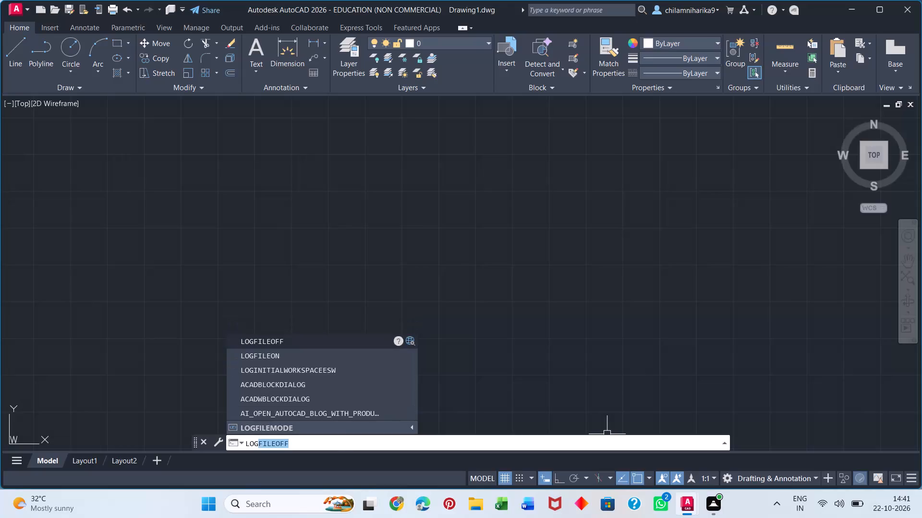
Turn on command log file recording with LOGFILEON.
left_click(298, 359)
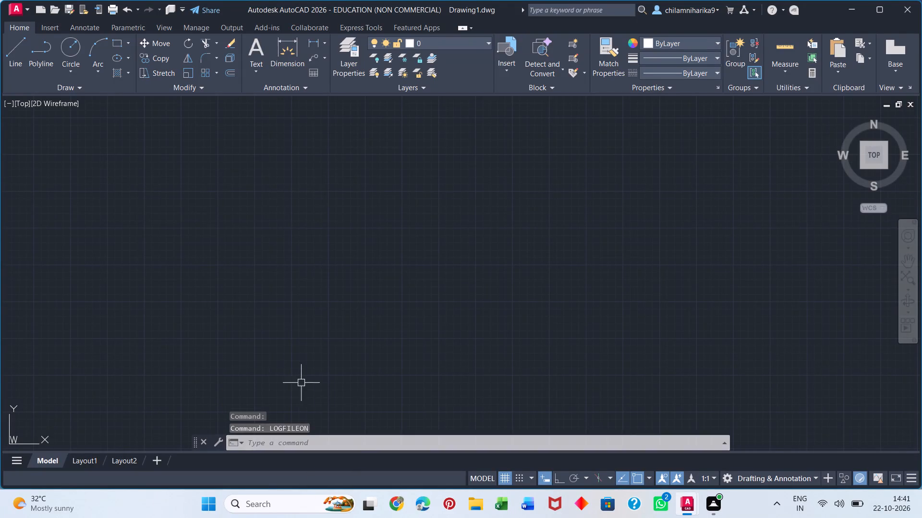
Configure the drawing units to Architectural length with 0'-0 1/2" precision and an insertion scale in inches.
type("UN")
key("Return")
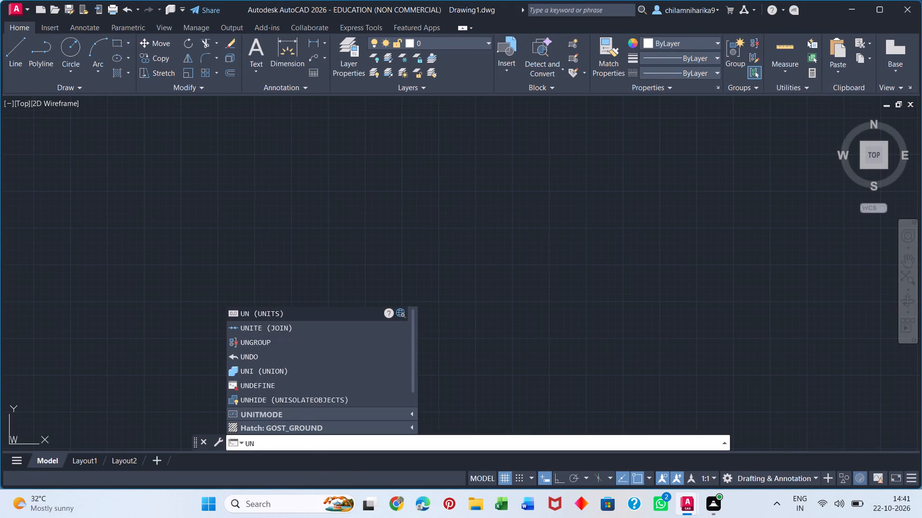
left_click(604, 149)
left_click(519, 197)
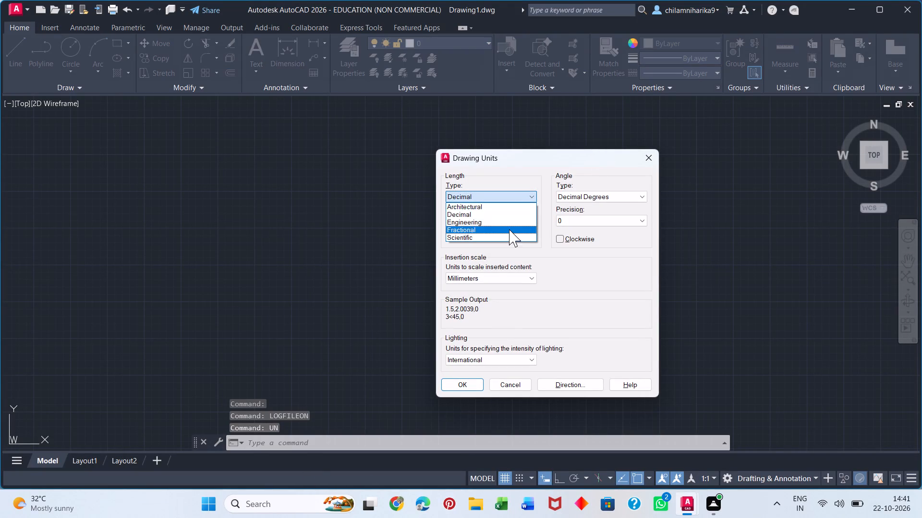
left_click(487, 203)
left_click(484, 219)
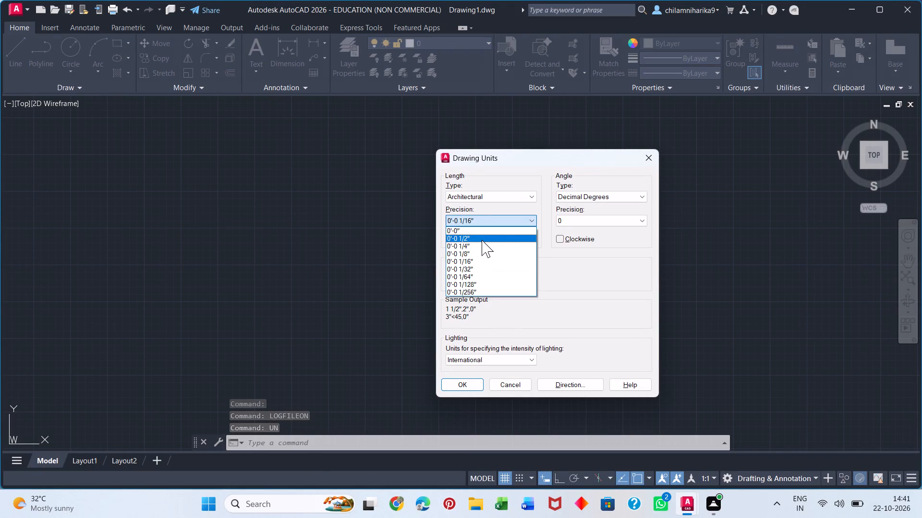
left_click(482, 240)
left_click(504, 279)
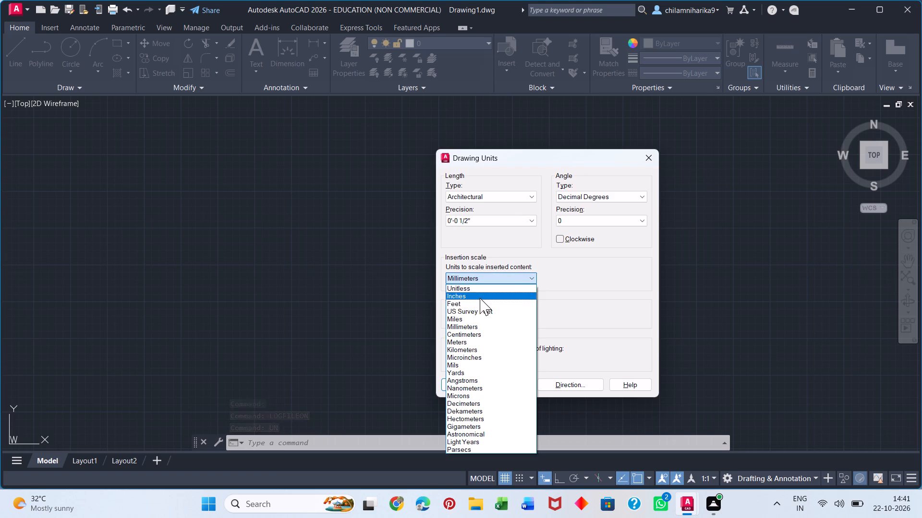
left_click(480, 298)
left_click(464, 383)
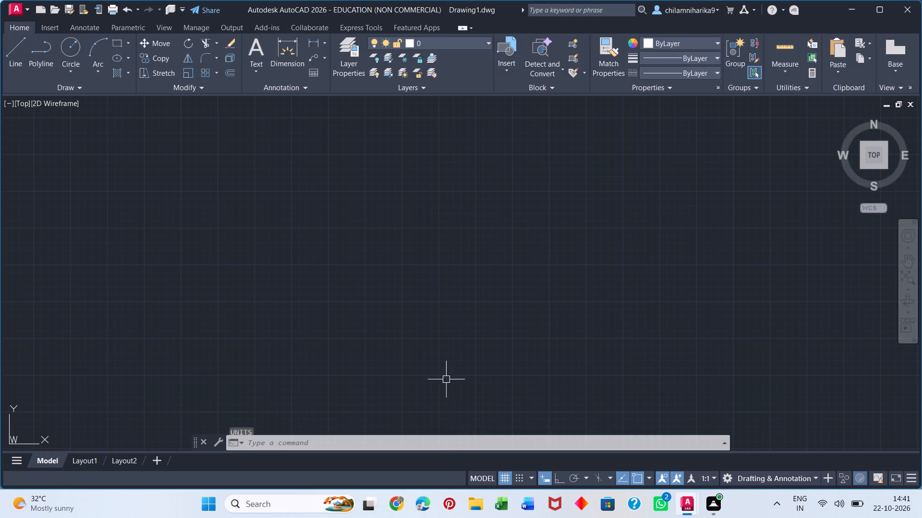
Set the model space limits with the lower-left corner at 0,0 and the upper-right corner at 100,100.
left_click(419, 439)
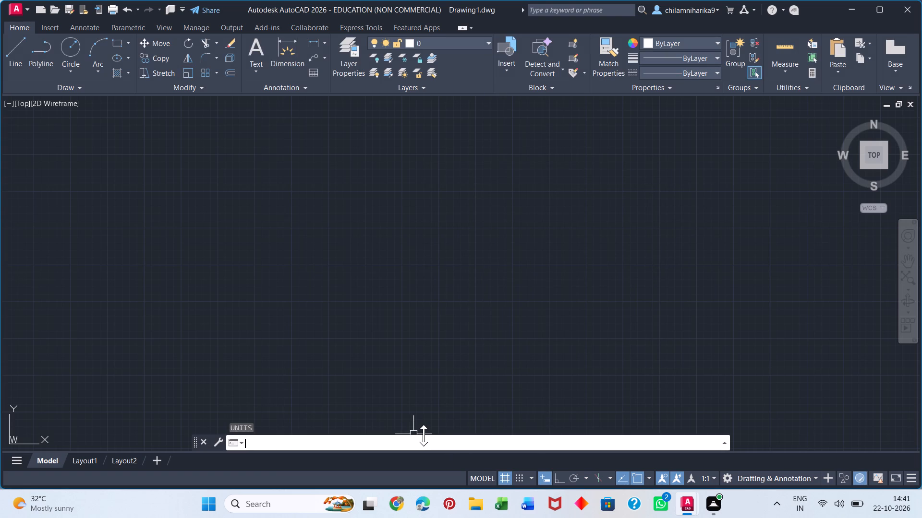
type("LIMI")
type("TS")
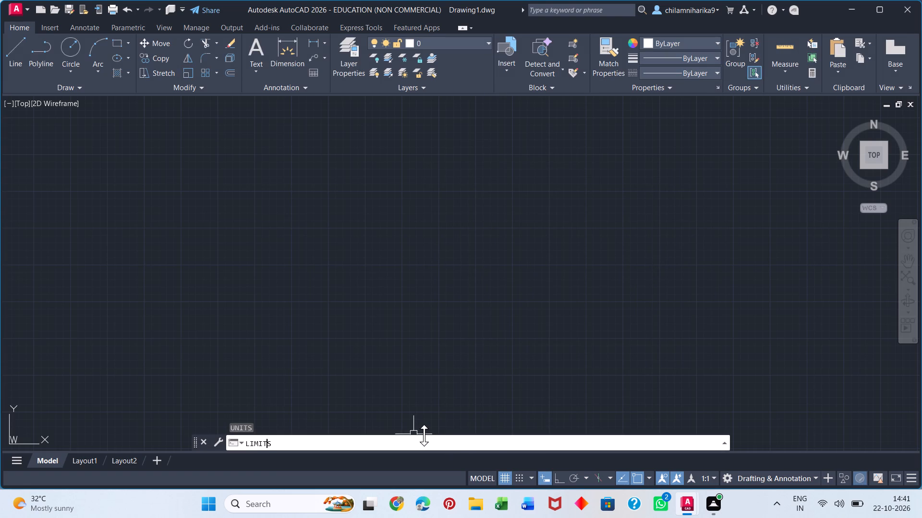
key("Return")
key("0")
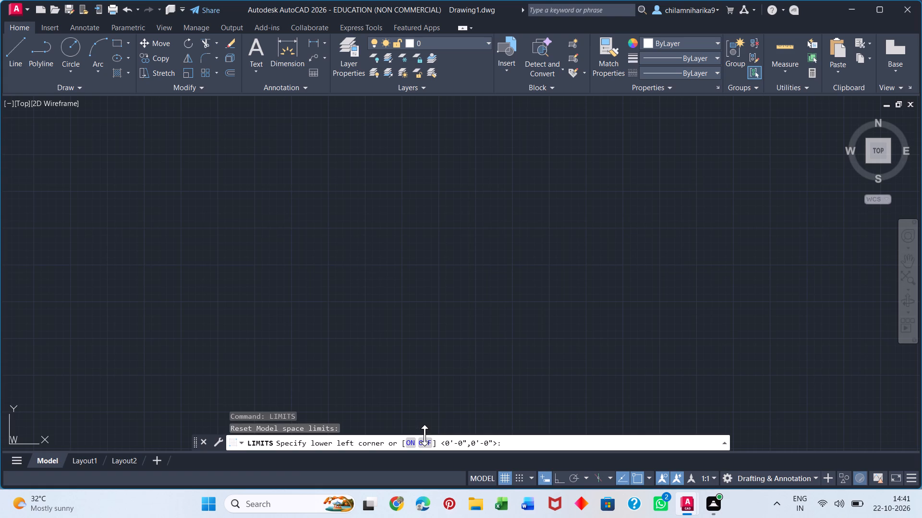
type(",0")
key("Return")
type("100,100")
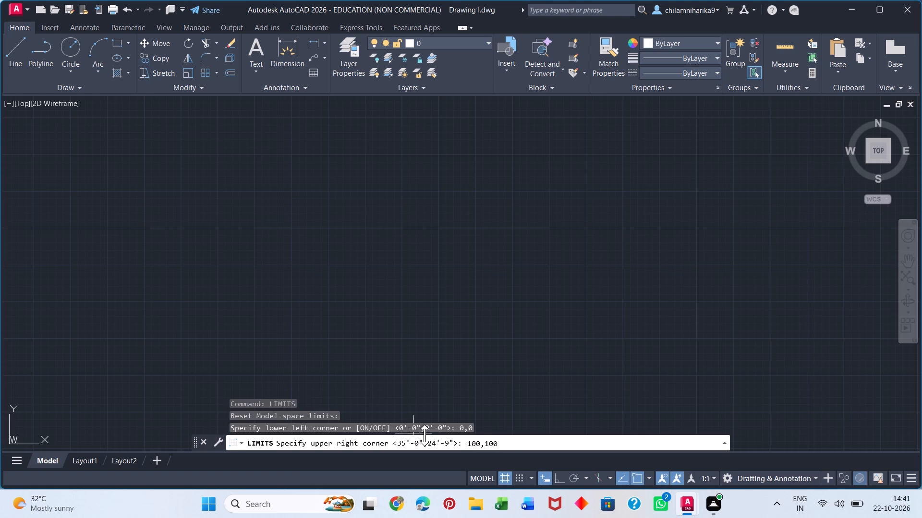
key("Return")
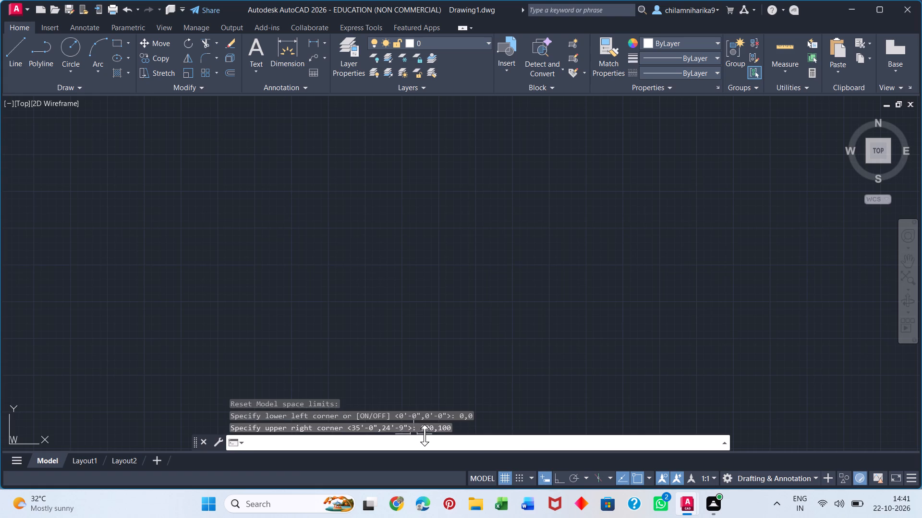
Modify the ISO-25 dimension style's primary units to Architectural format with 0'-0 1/2" precision, and set the style current.
key("d")
key("Return")
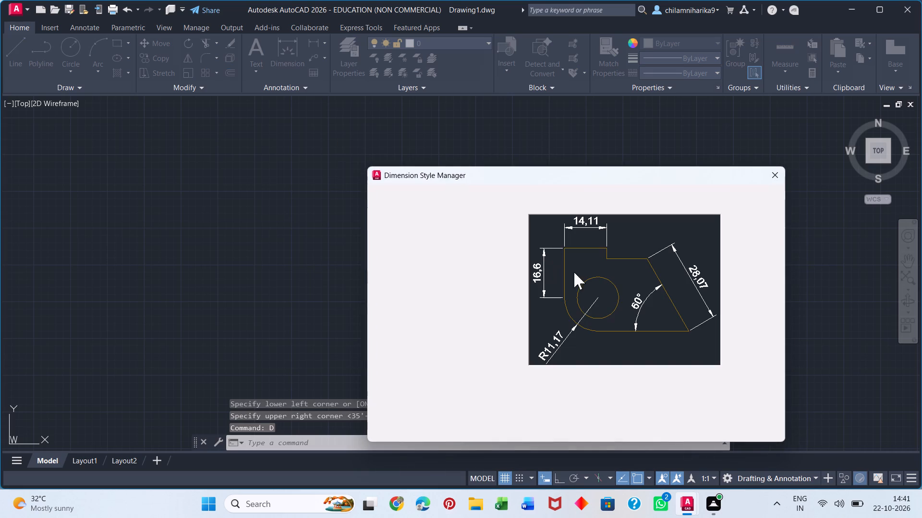
left_click(762, 254)
left_click(758, 260)
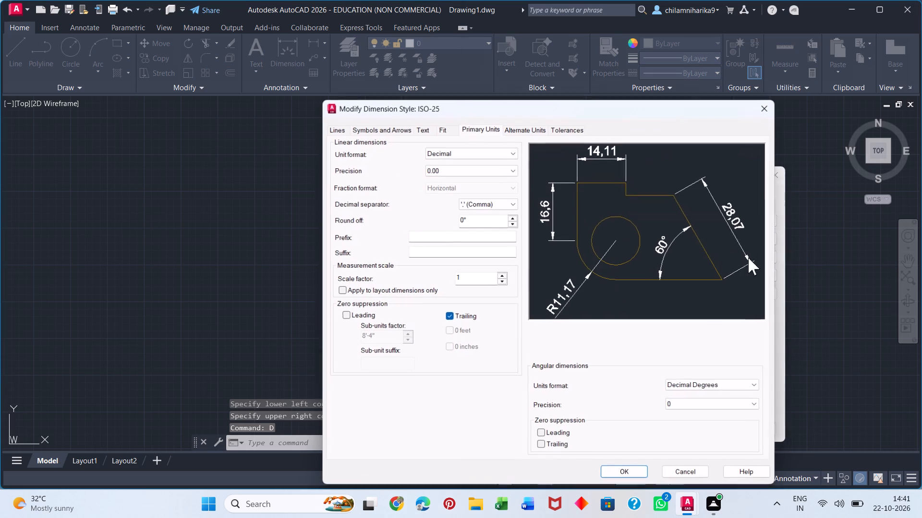
left_click(502, 150)
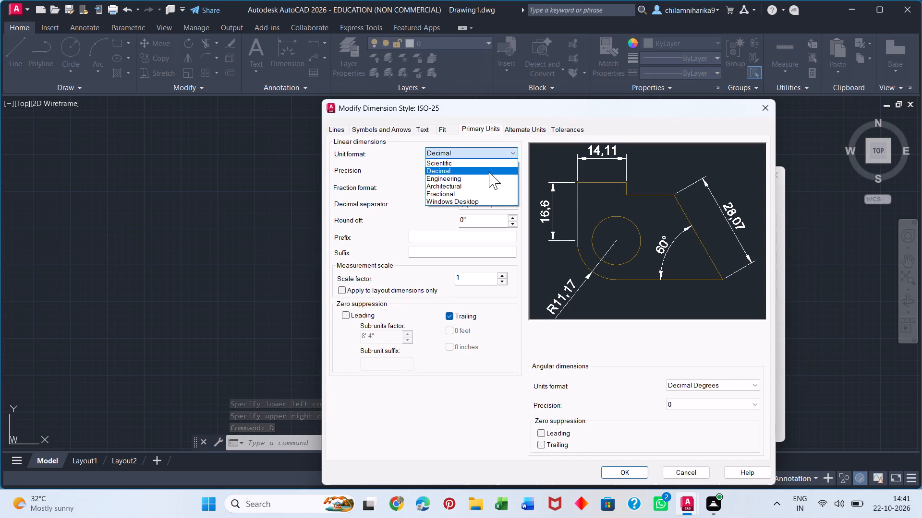
left_click(475, 187)
left_click(466, 173)
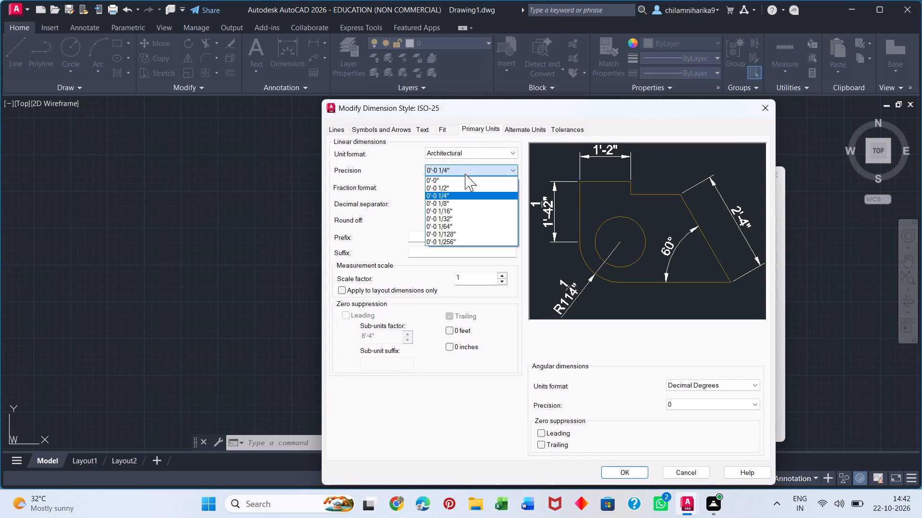
left_click(468, 190)
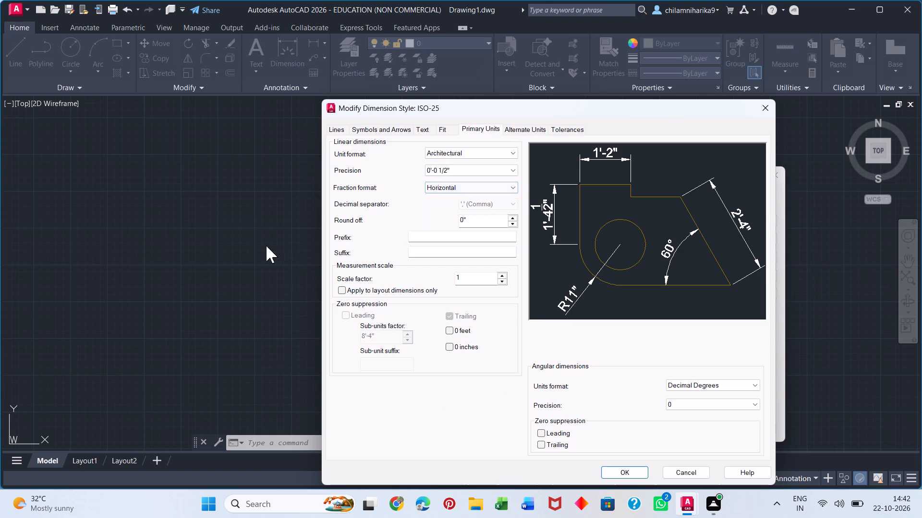
left_click(642, 475)
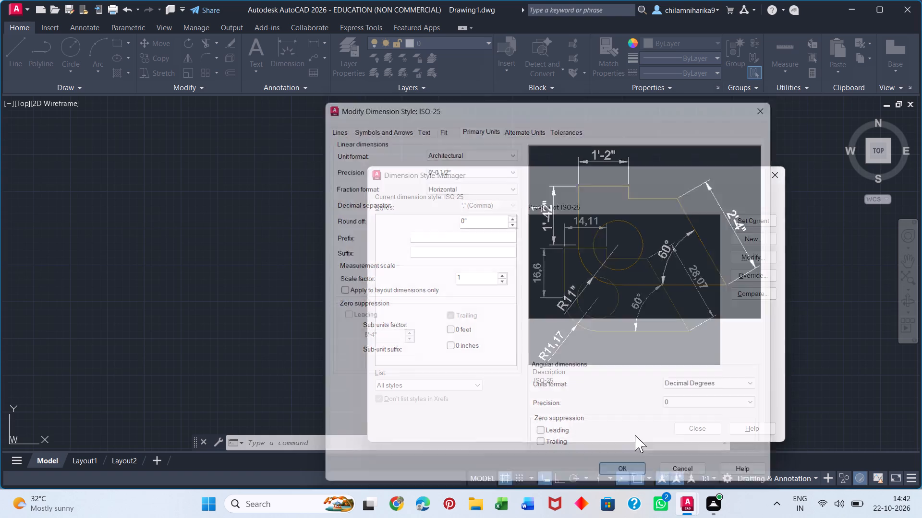
left_click(751, 222)
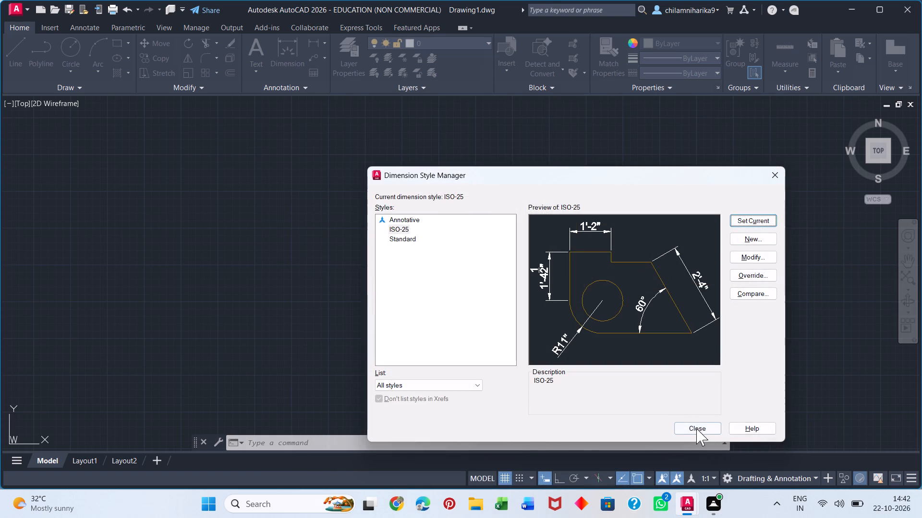
left_click(696, 428)
Regenerate the drawing with the RE command.
left_click(273, 442)
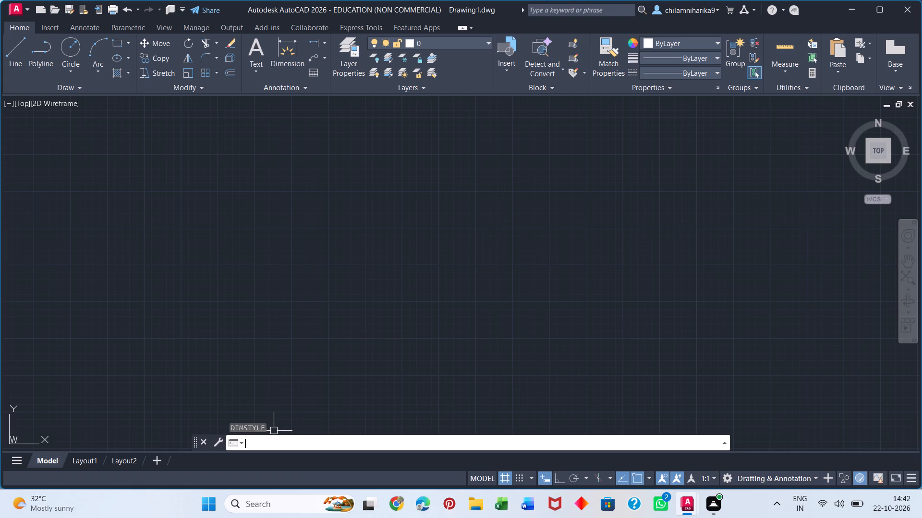
type("RE")
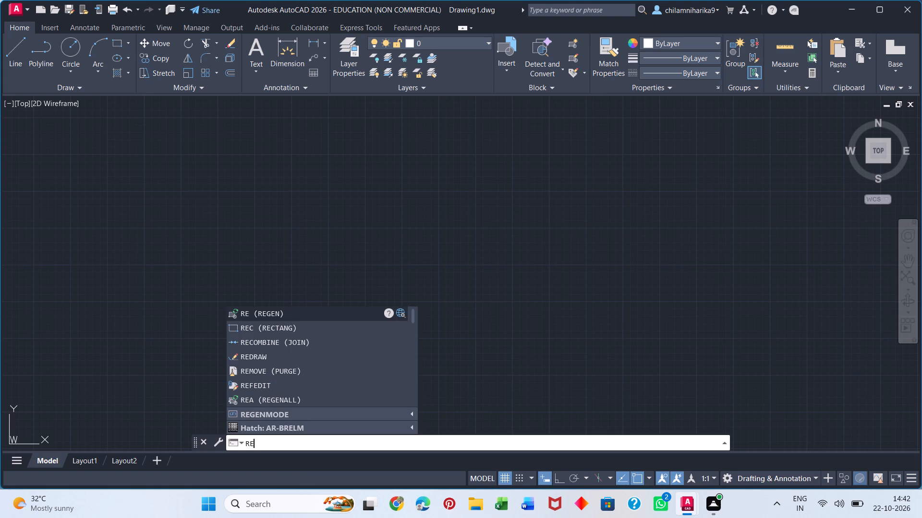
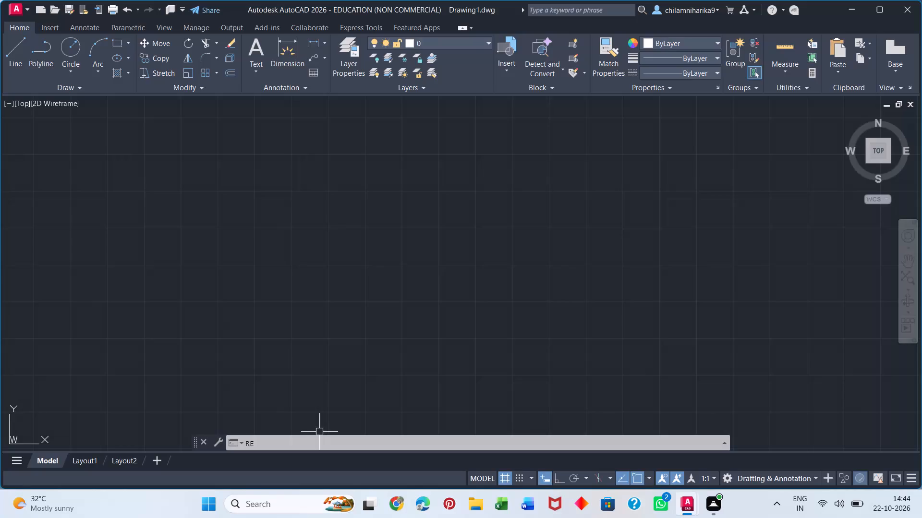
Draw a rectangle 30'6" long and 35' wide with the RECTANG command's Dimensions option.
key("c")
key("Return")
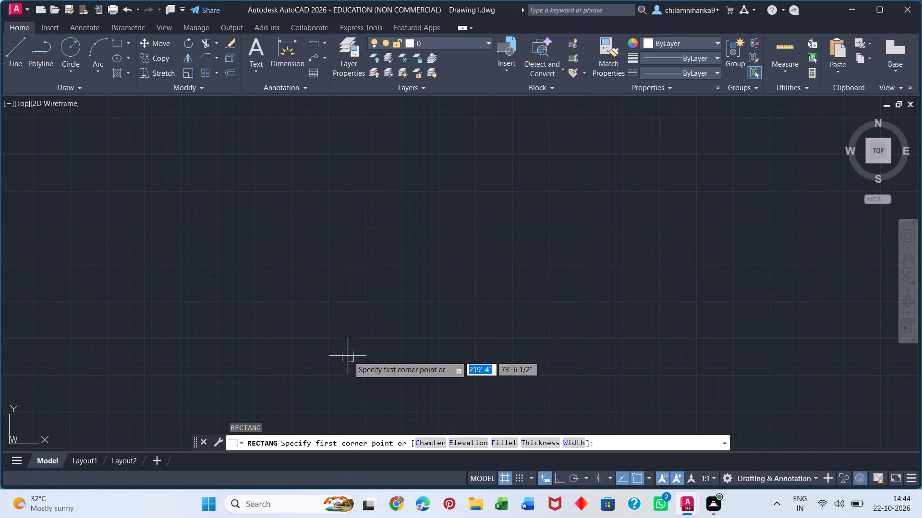
left_click(227, 224)
left_click(456, 442)
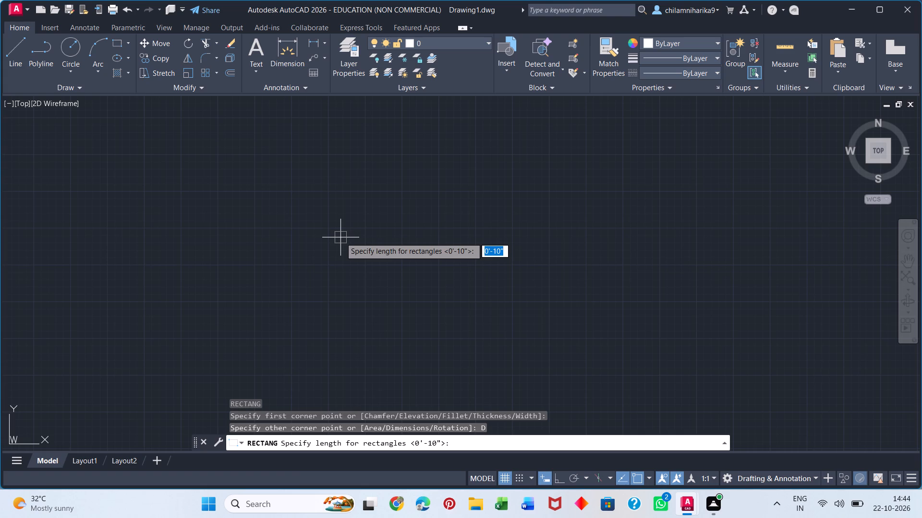
type("30")
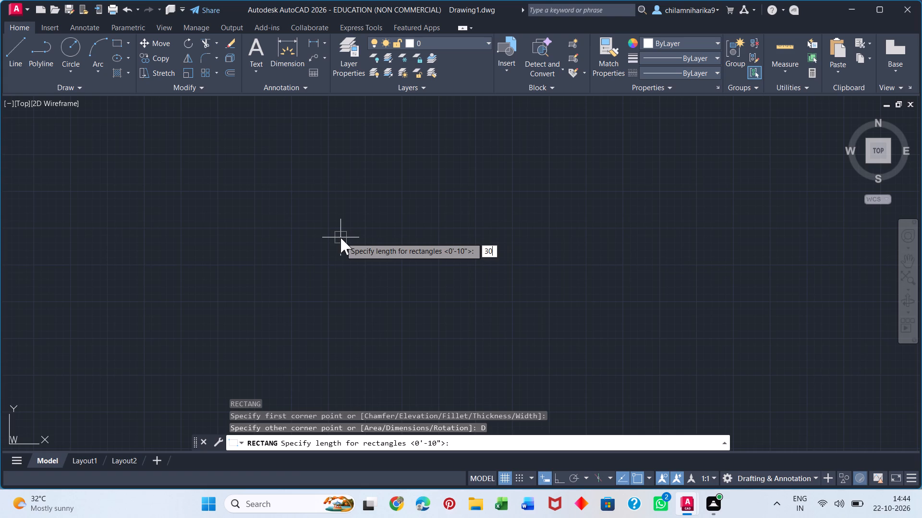
key("apostrophe")
type("6\"")
key("Return")
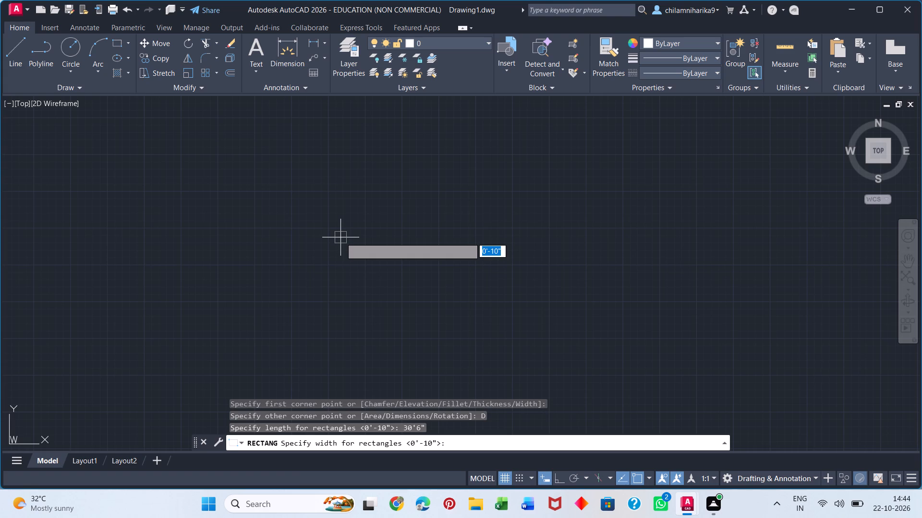
key("6")
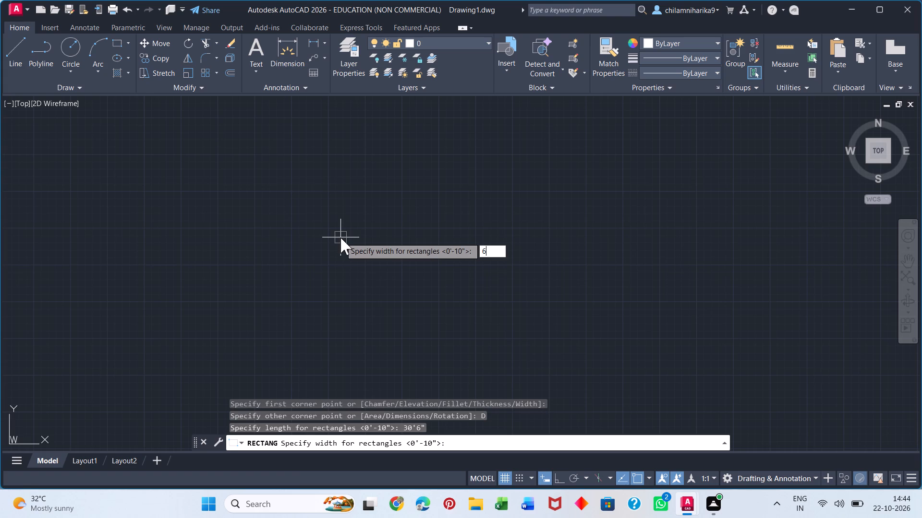
key("BackSpace")
type("35'")
key("Return")
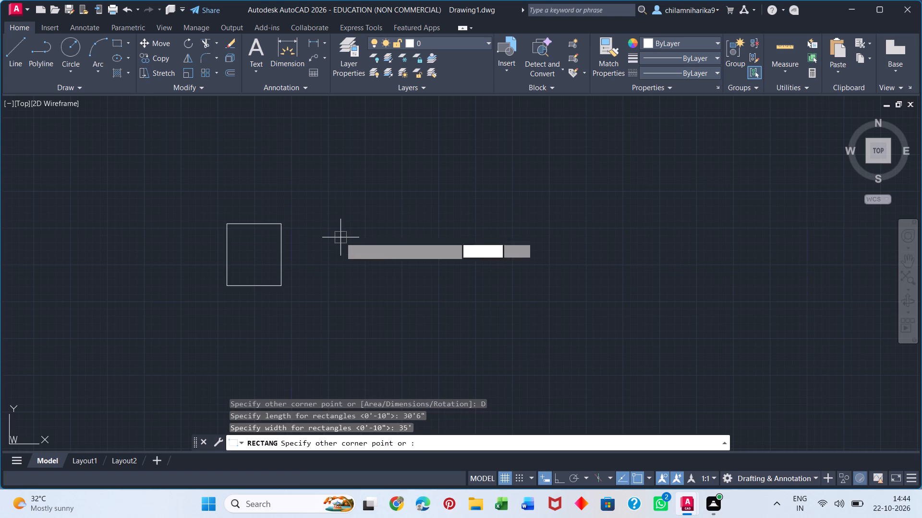
left_click(447, 284)
key("space")
key("space")
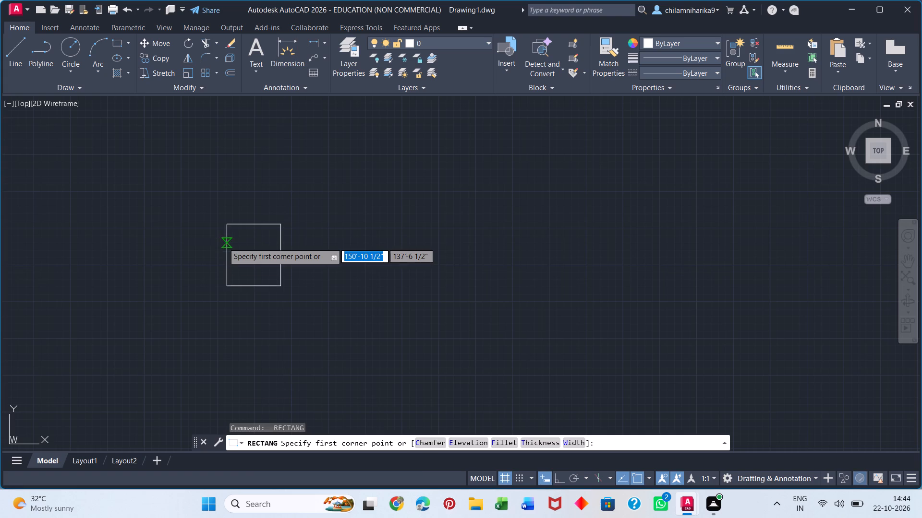
key("Escape")
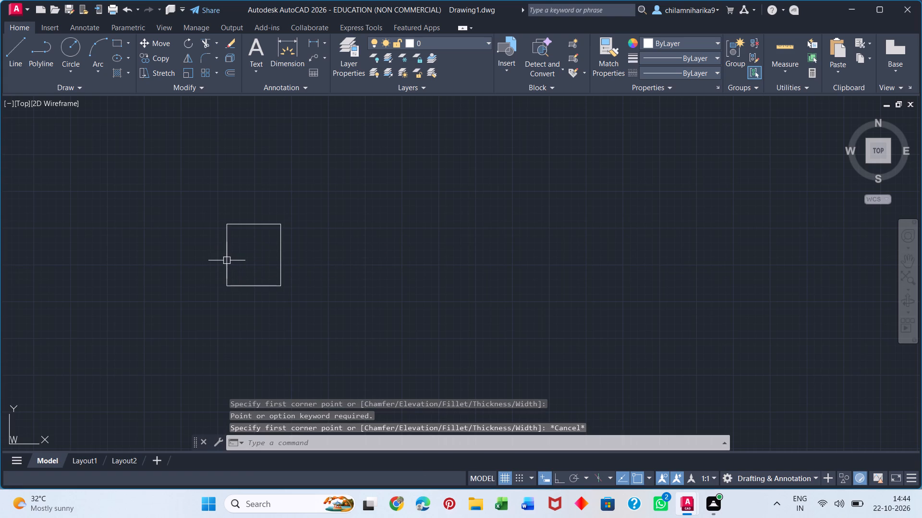
Offset the rectangle outward by 9" to form the outer wall outline.
middle_click(385, 265)
middle_click_drag(272, 253, 379, 238)
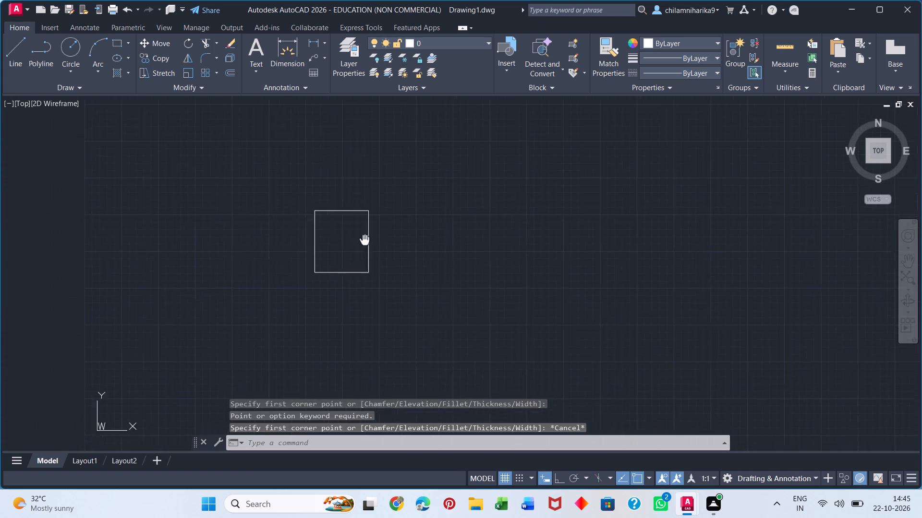
middle_click_drag(379, 238, 480, 250)
scroll(459, 255, "up", 5)
scroll(457, 253, "down", 3)
scroll(456, 252, "up", 1)
middle_click_drag(456, 252, 454, 274)
key("o")
key("Return")
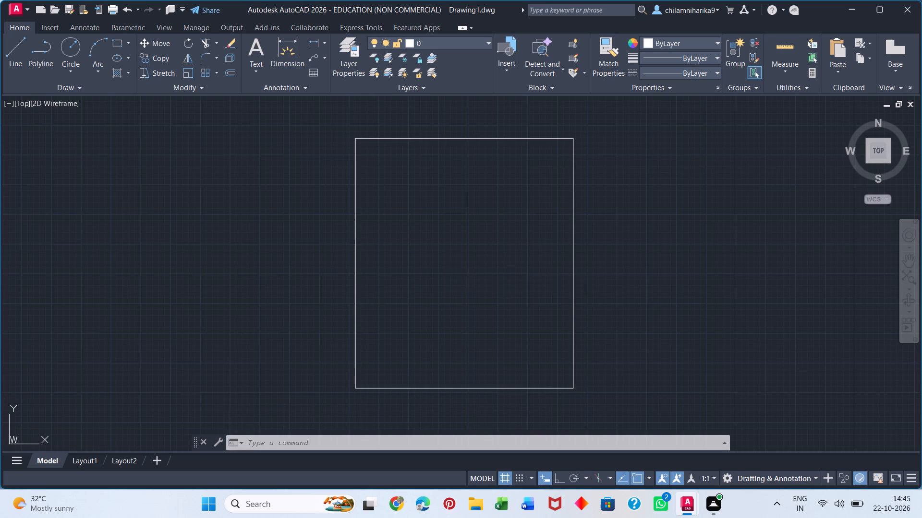
key("9")
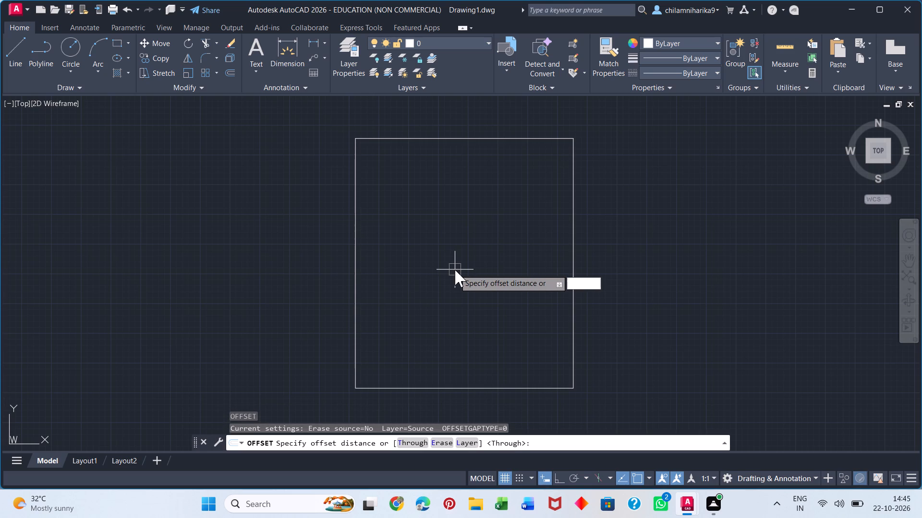
key("shift+quotedbl")
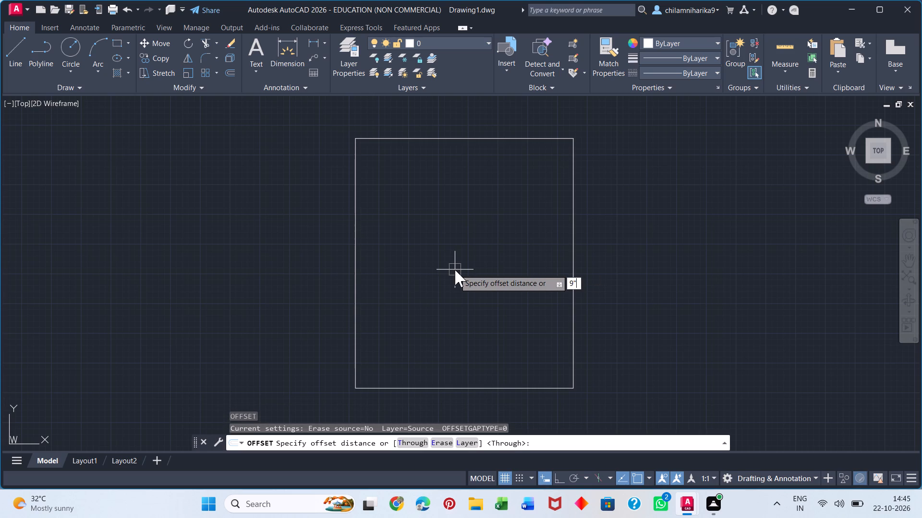
key("Return")
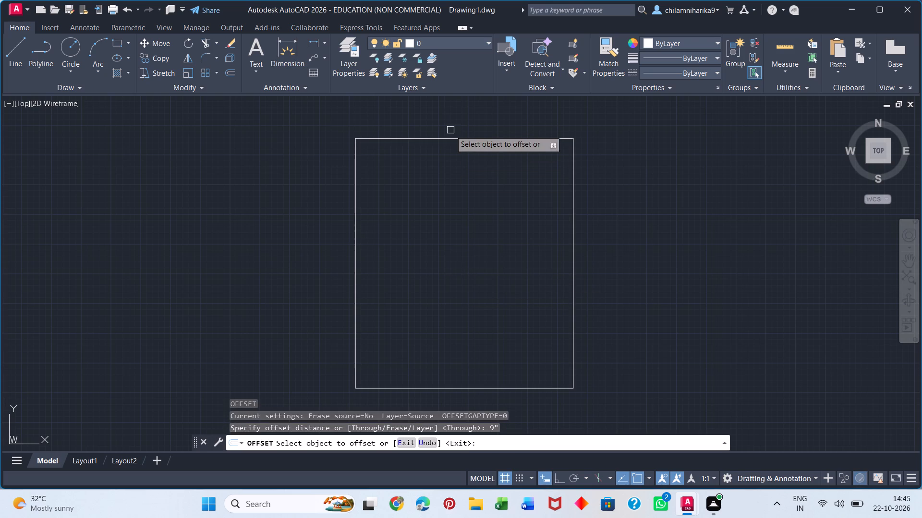
left_click(455, 139)
left_click(454, 122)
key("space")
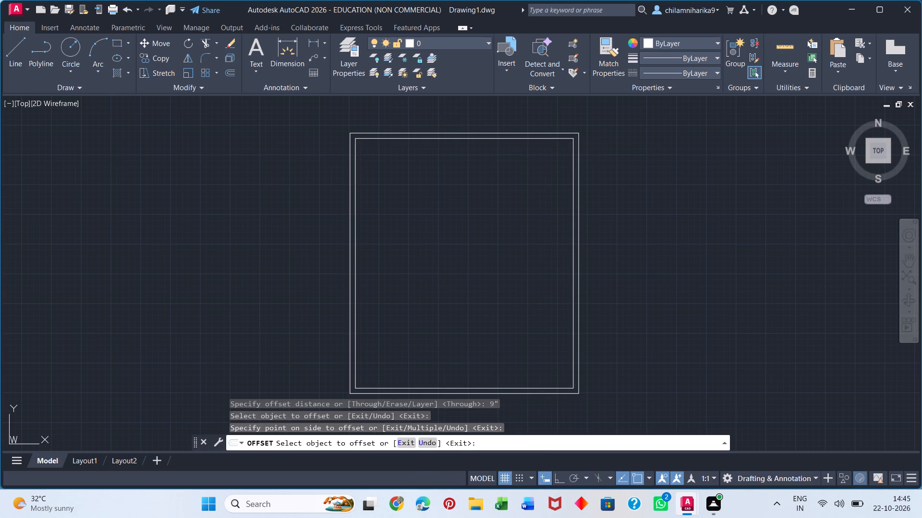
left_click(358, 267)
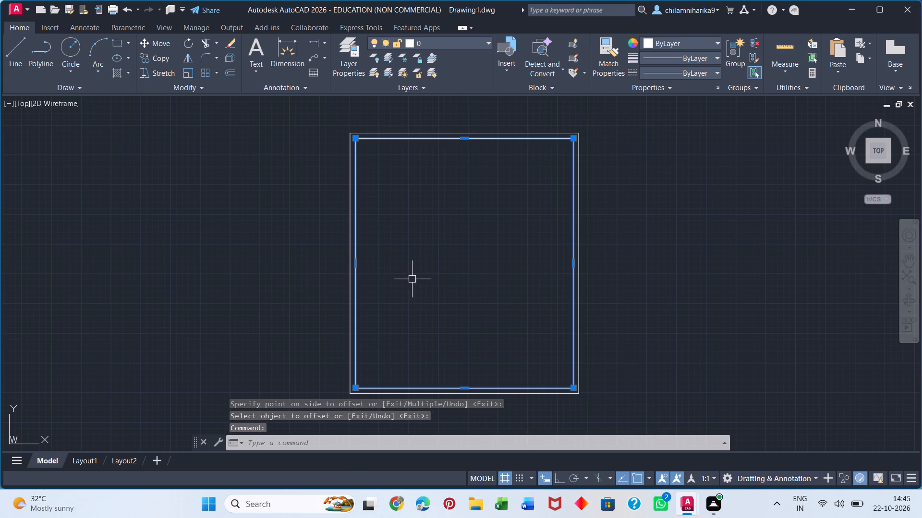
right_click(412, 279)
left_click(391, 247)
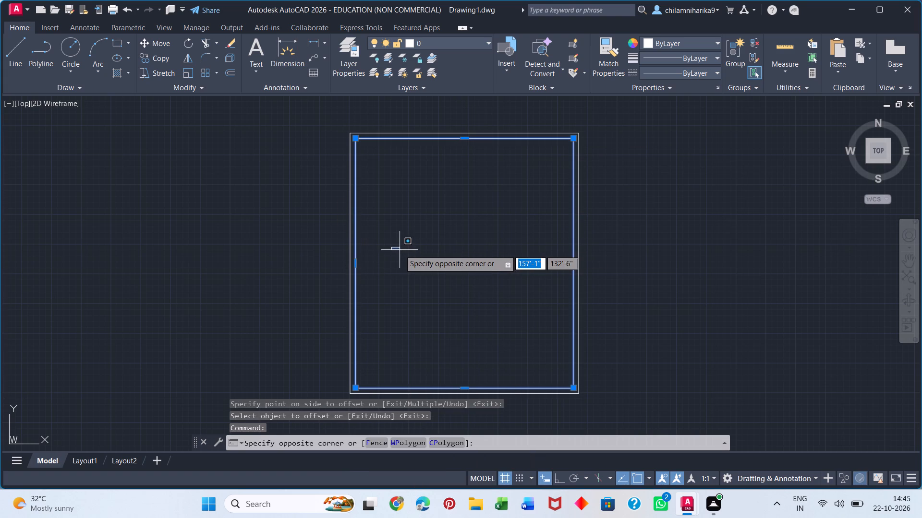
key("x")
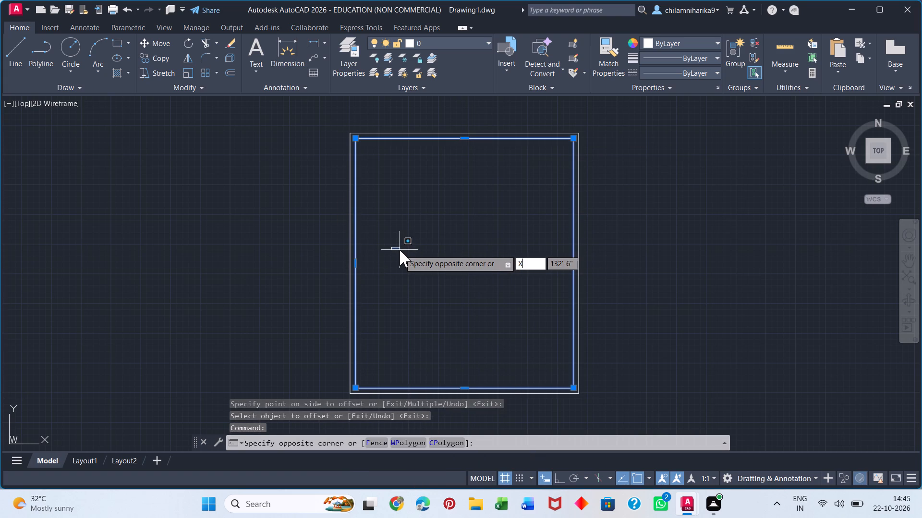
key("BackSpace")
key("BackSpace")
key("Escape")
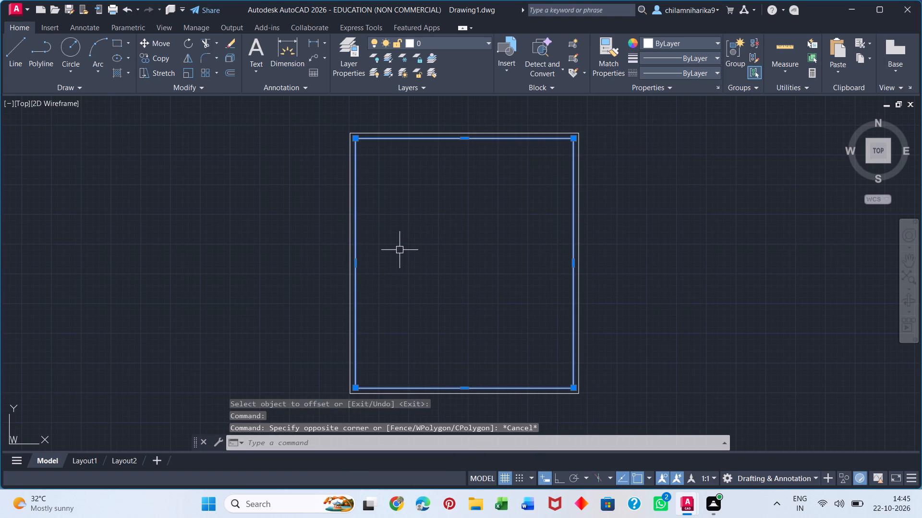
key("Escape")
Explode the inner rectangle into separate lines.
key("x")
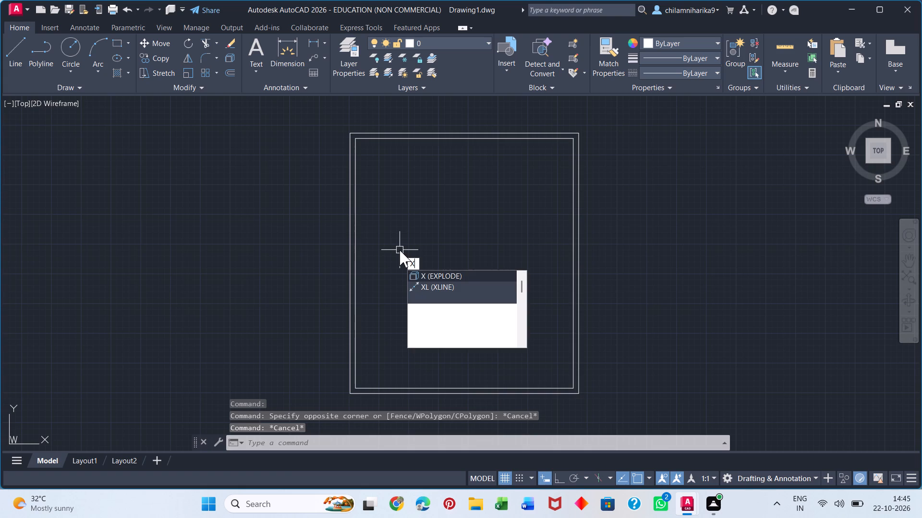
key("Return")
left_click(355, 266)
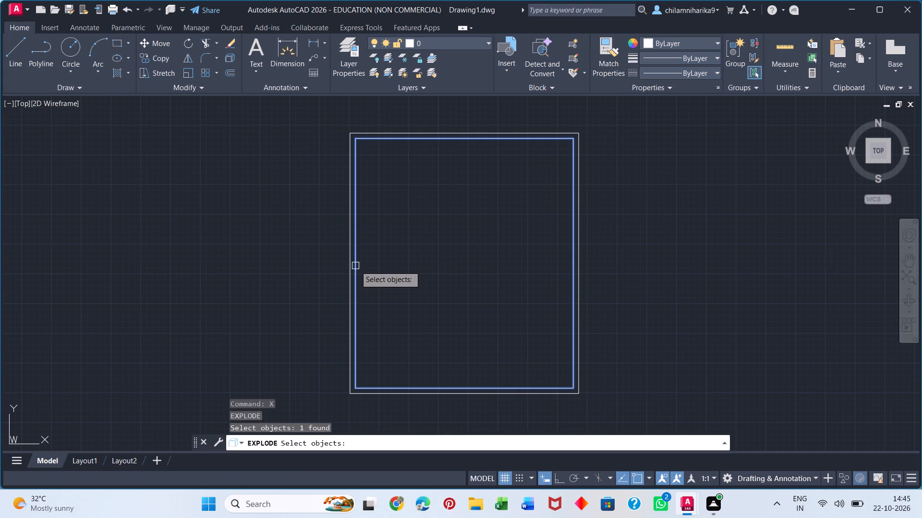
left_click(355, 266)
key("Return")
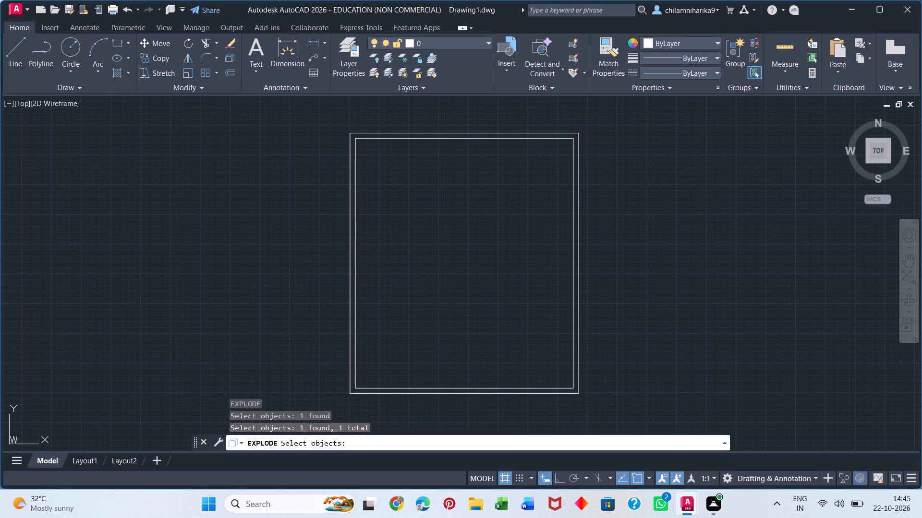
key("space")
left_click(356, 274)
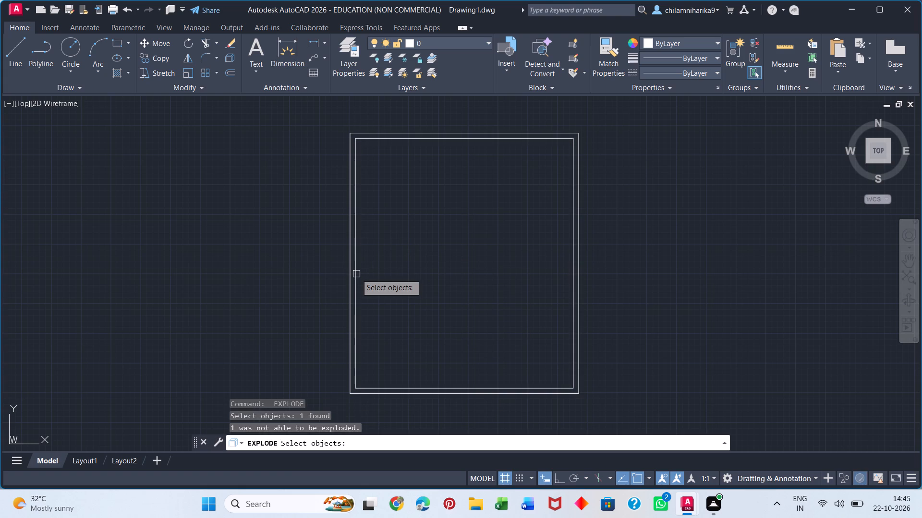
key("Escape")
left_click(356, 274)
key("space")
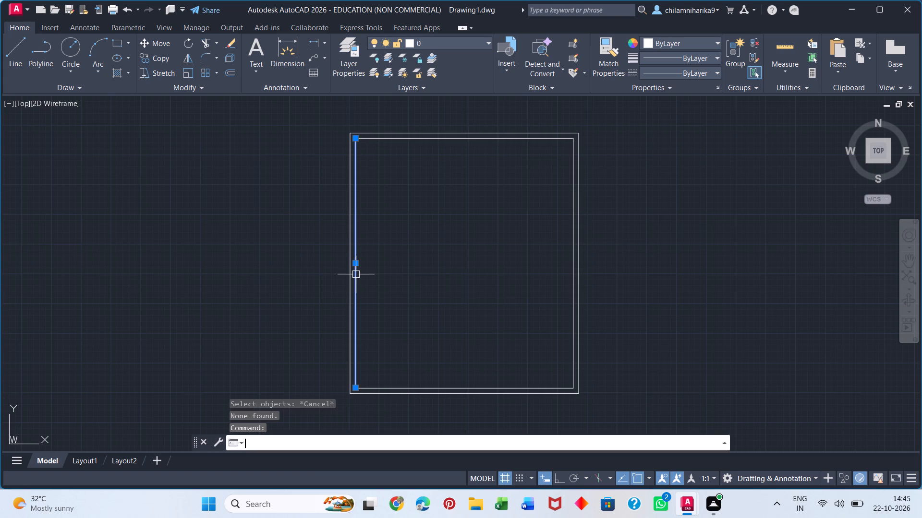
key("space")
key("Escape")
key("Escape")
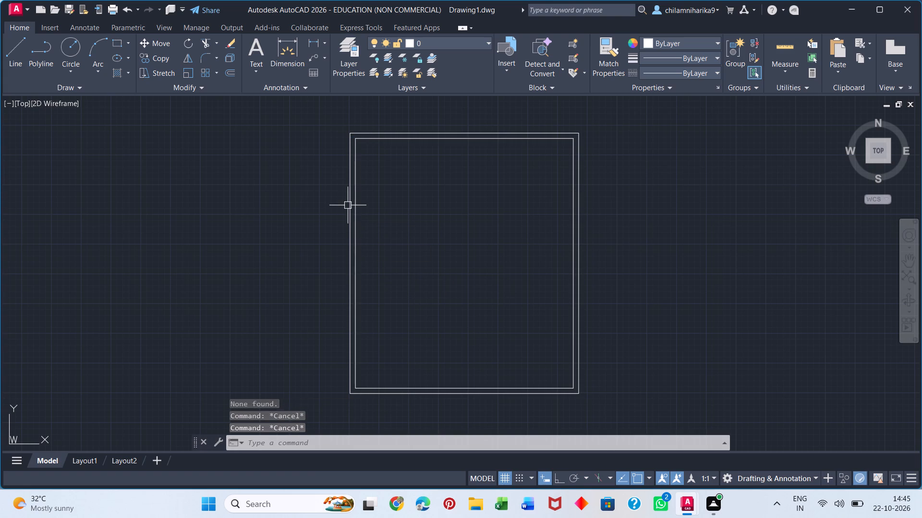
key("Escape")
Offset the inner line of the right wall 10'6" toward the inside of the plan.
scroll(367, 269, "up", 3)
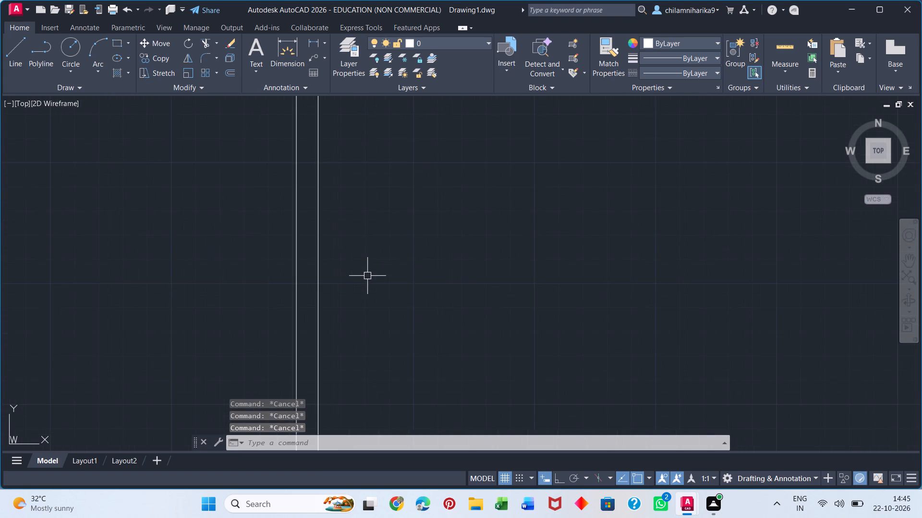
scroll(367, 276, "down", 4)
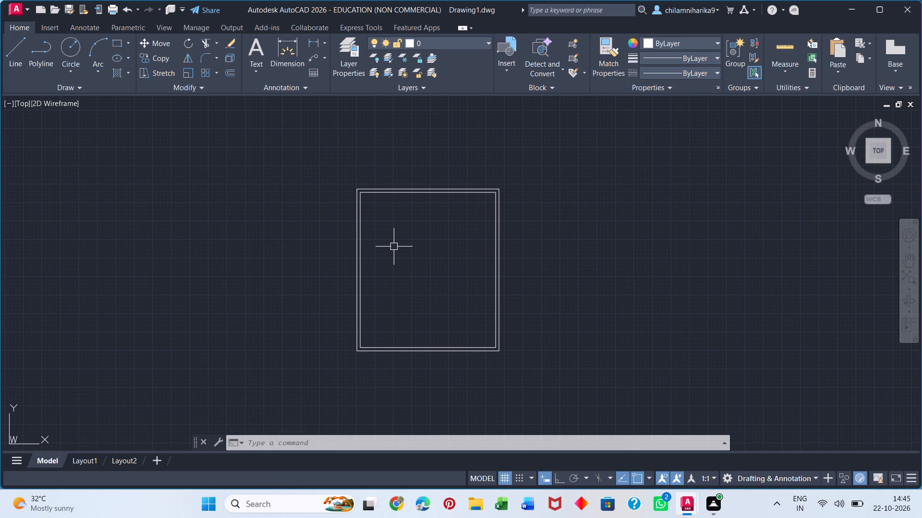
key("o")
key("Return")
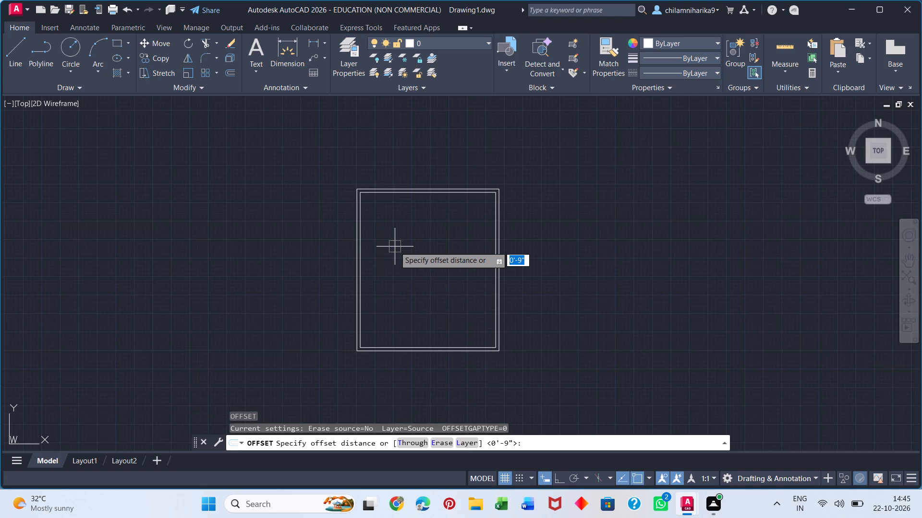
type("10'6\"")
key("Return")
scroll(476, 253, "up", 3)
middle_click_drag(504, 266, 517, 304)
scroll(504, 280, "down", 1)
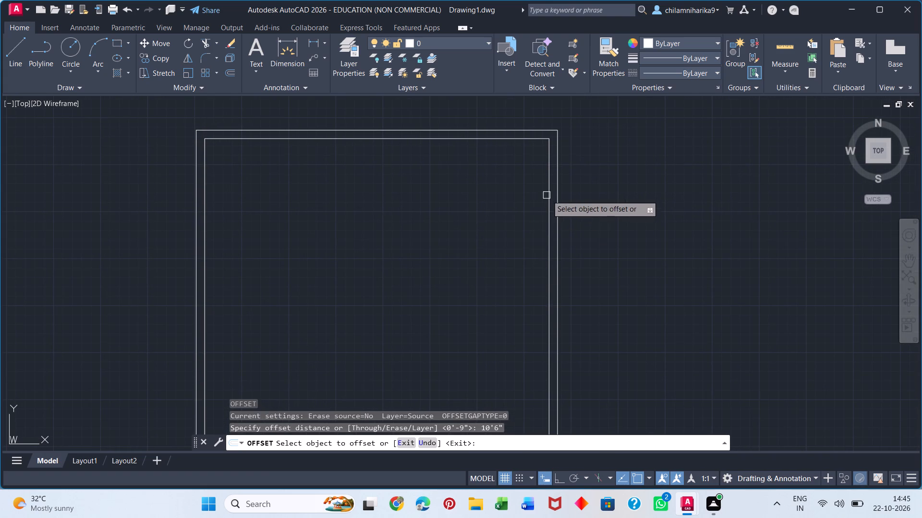
left_click(547, 195)
left_click(499, 205)
key("space")
Offset the new vertical partition line 4.5" to its left to give the partition wall its thickness.
key("space")
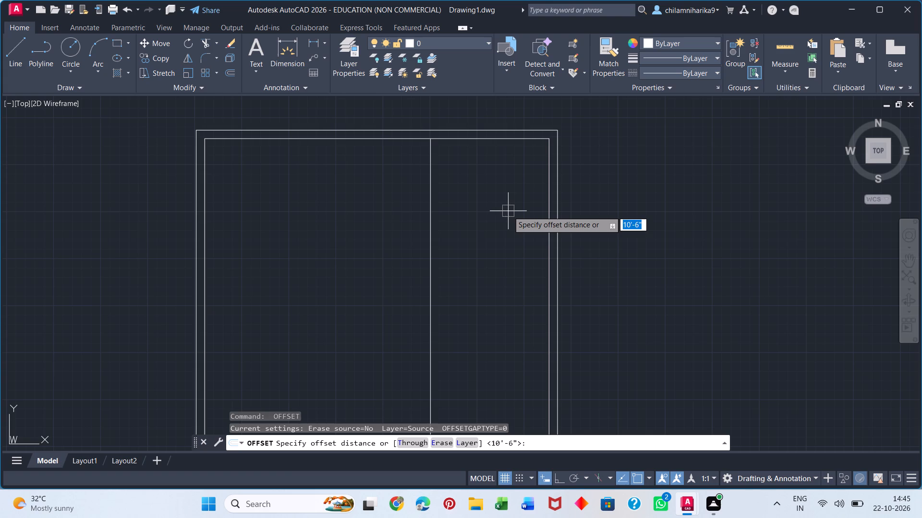
type("4.5\"")
key("Return")
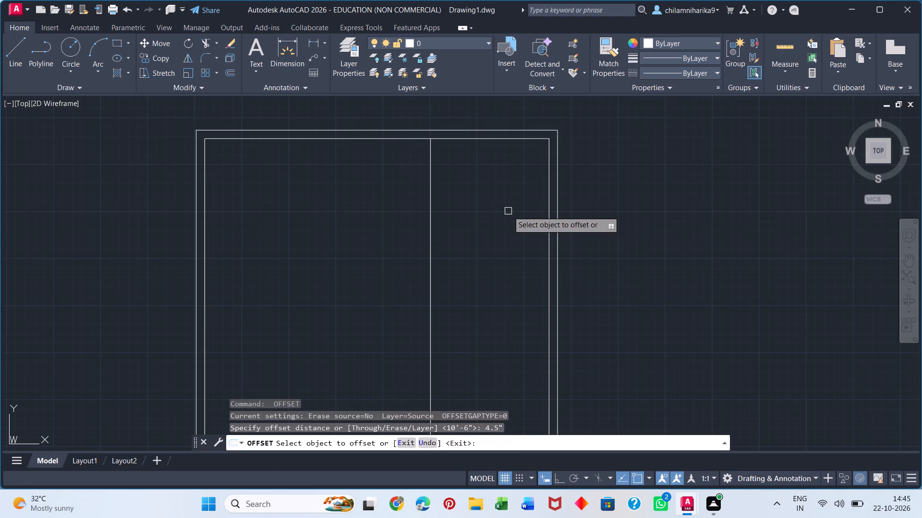
left_click(432, 189)
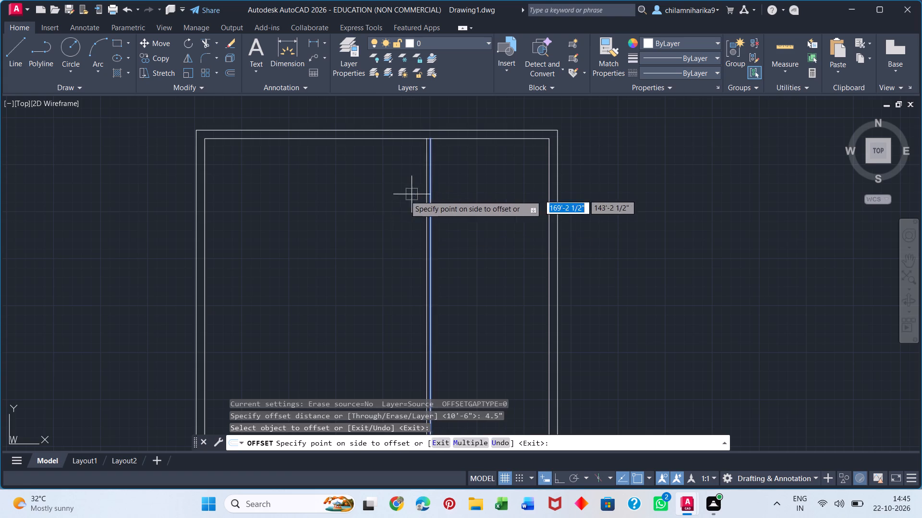
left_click(400, 197)
key("space")
Offset the left line of the first vertical partition 5' toward the plan's left wall.
key("space")
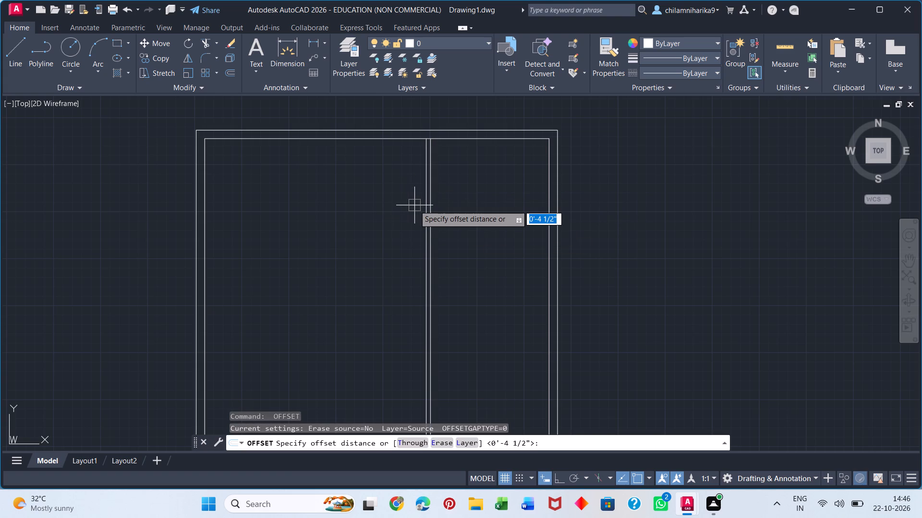
type("5'")
key("Return")
left_click(425, 211)
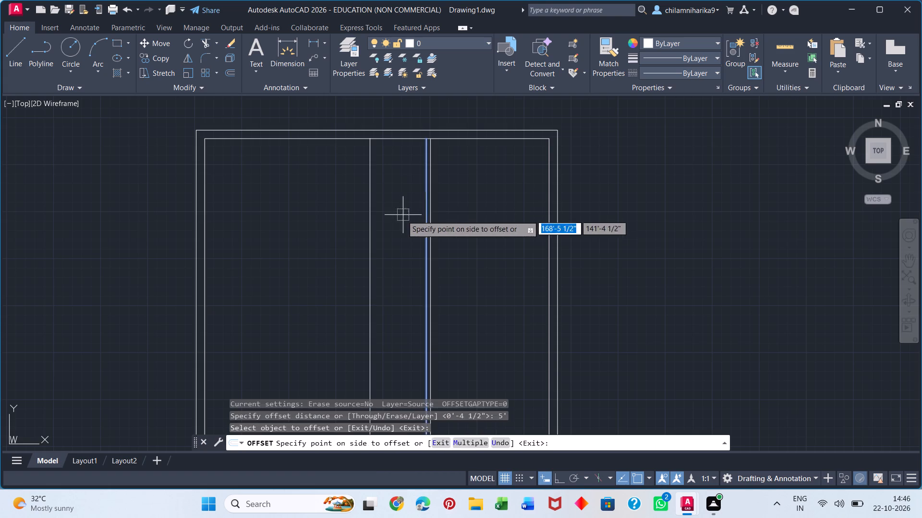
left_click(402, 216)
key("space")
Offset the new vertical line 4.5" to its left to give the second partition its thickness.
key("space")
type("4.5\"")
key("Return")
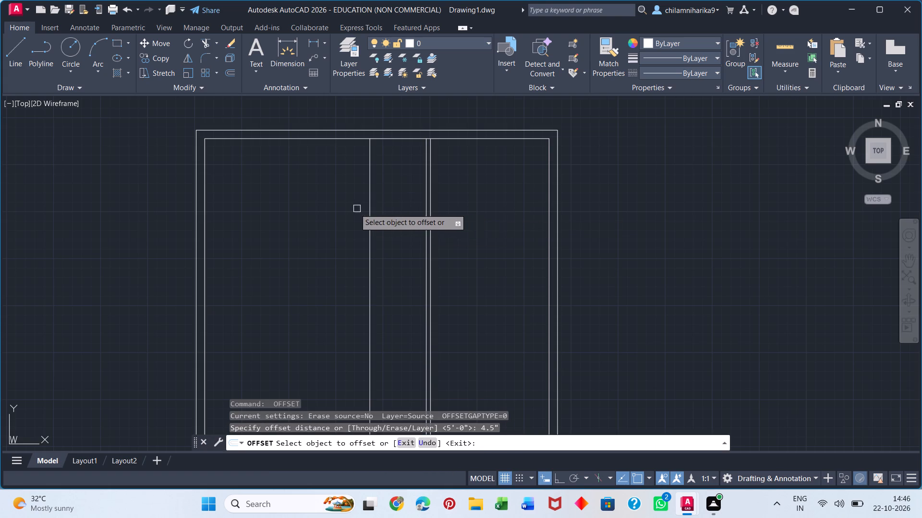
left_click(367, 205)
left_click(347, 211)
key("space")
Offset the left line of the second vertical partition 5' toward the plan's left wall.
key("space")
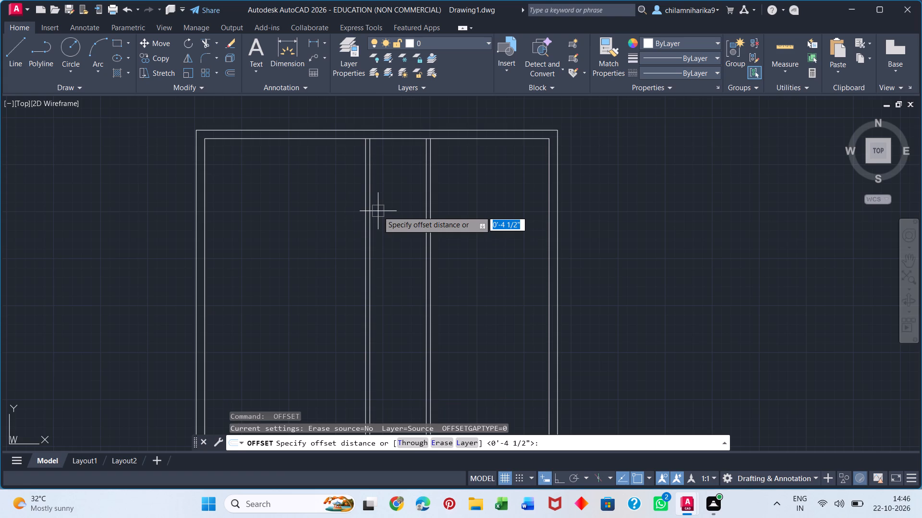
type("5'")
key("Return")
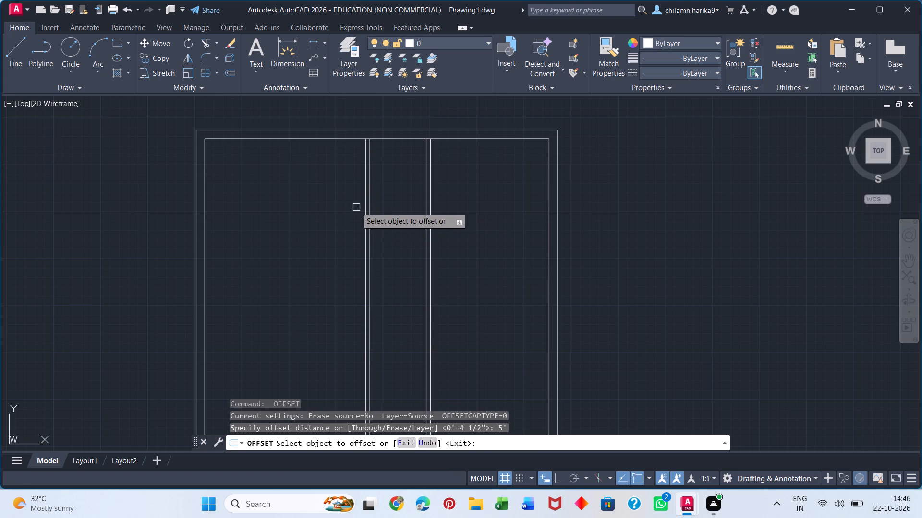
left_click(365, 203)
left_click(348, 204)
key("space")
Offset the newest vertical line 4.5" to its left to give the third partition its thickness.
key("space")
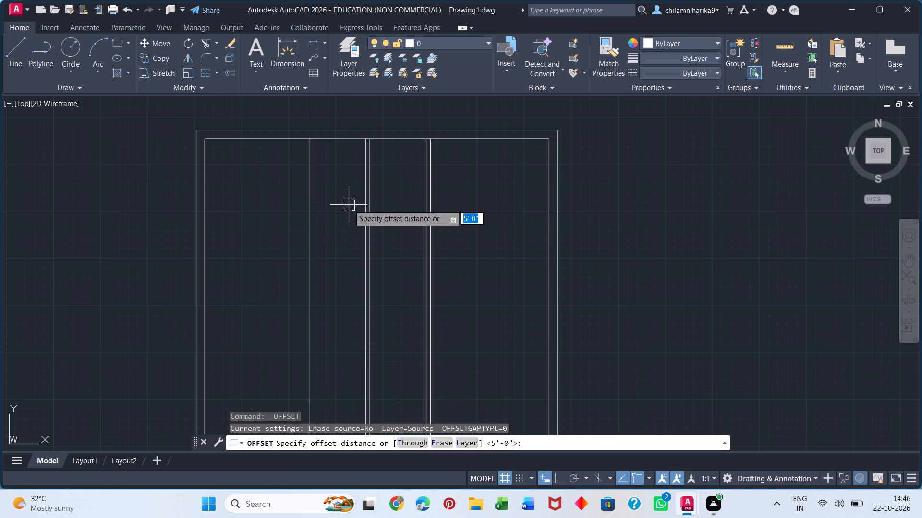
type("4.5\"")
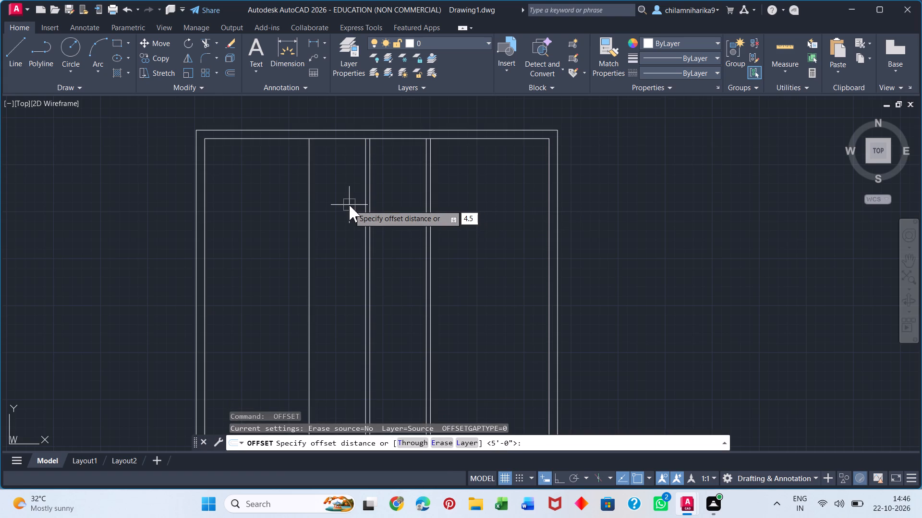
key("Return")
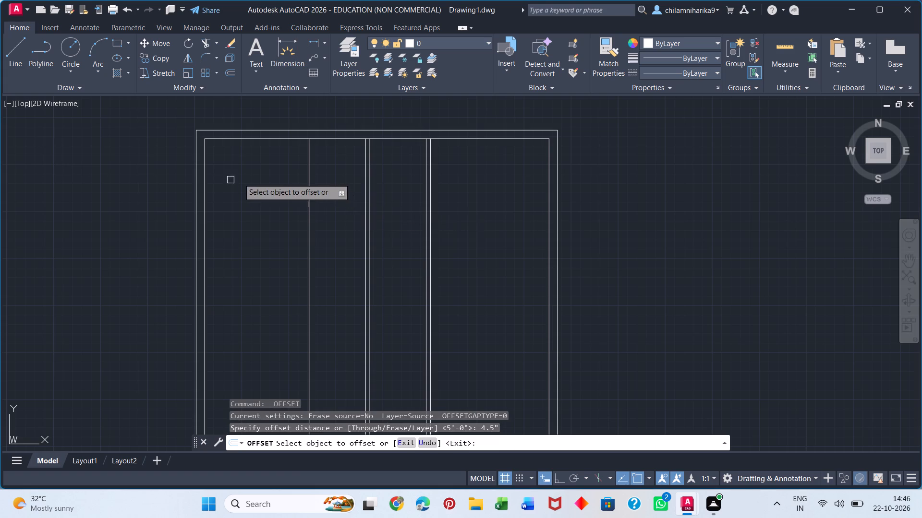
left_click(308, 172)
left_click(276, 184)
key("space")
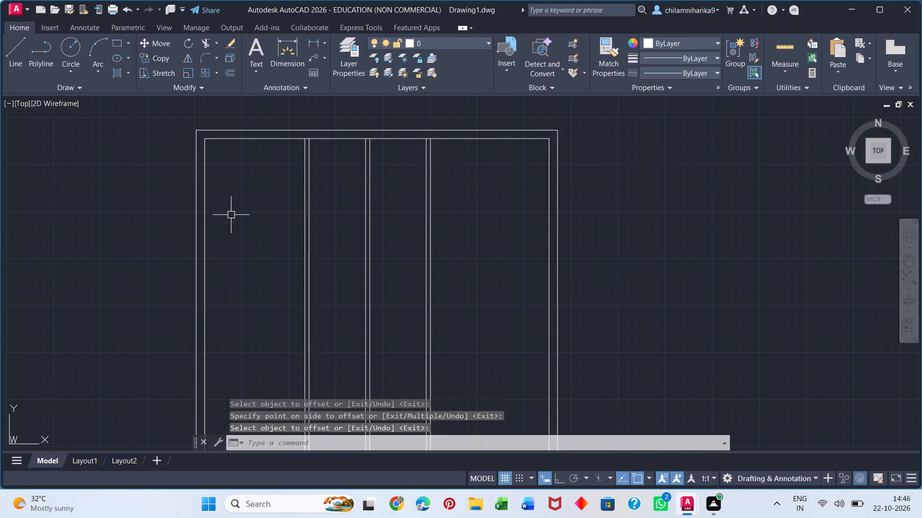
Offset the left line of the third partition 10' to its left as the new inner face of the left outer wall.
key("space")
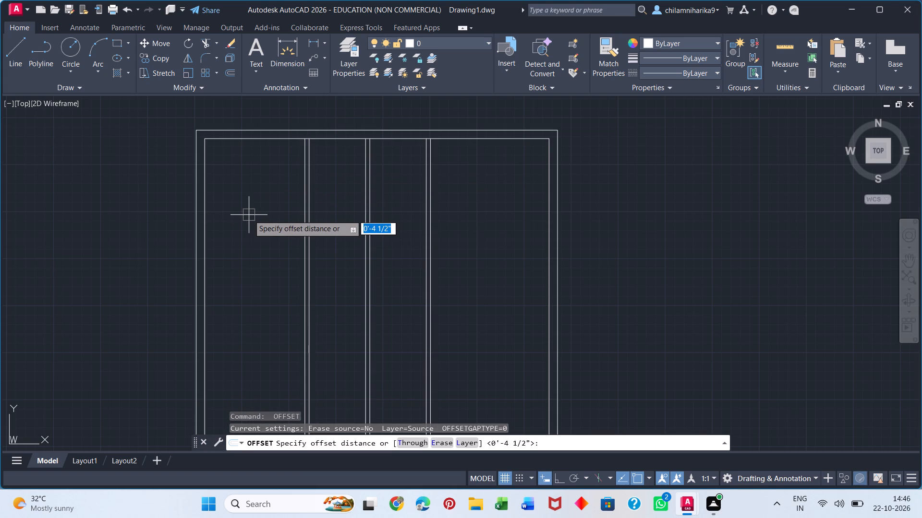
type("10'")
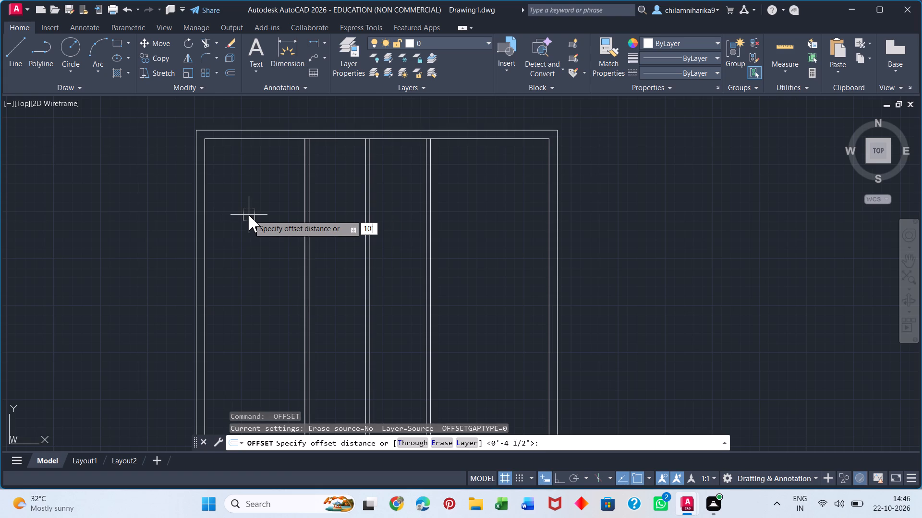
key("Return")
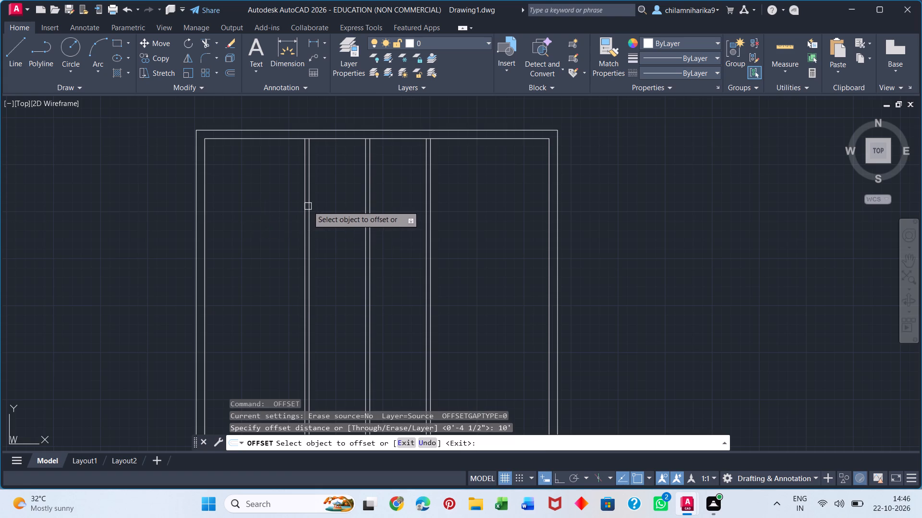
left_click(304, 209)
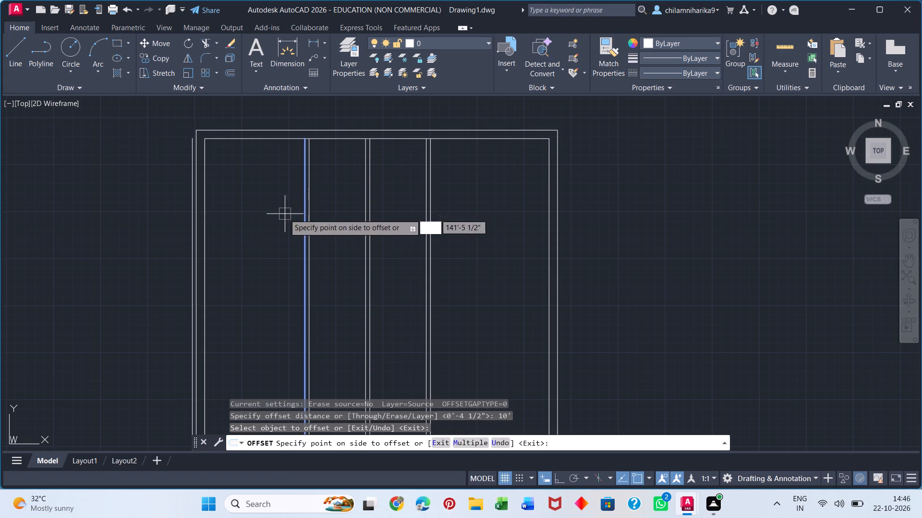
left_click(282, 215)
key("space")
Offset the new left inner wall line 9" outward to form the left wall's outer face.
key("space")
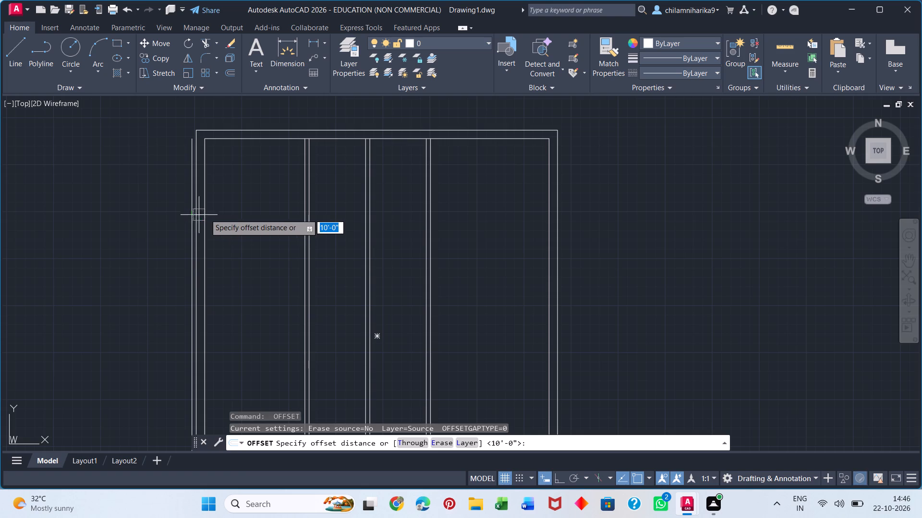
type("9\"")
key("Return")
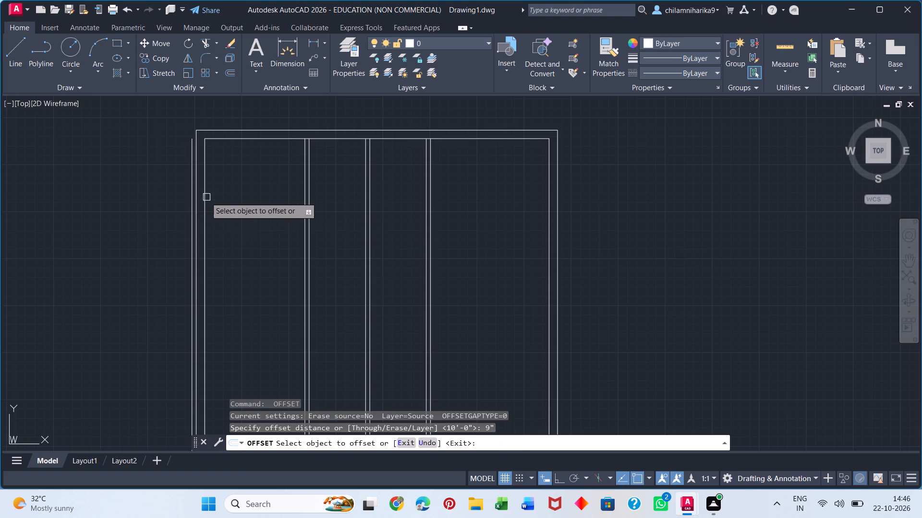
left_click(188, 211)
left_click(125, 221)
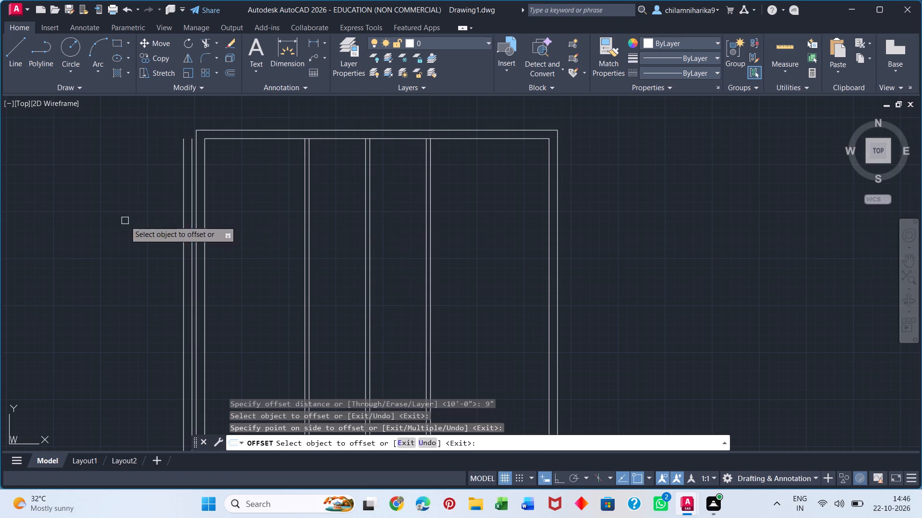
key("space")
Remove the two original vertical lines of the left outer wall with Trim.
type("TR")
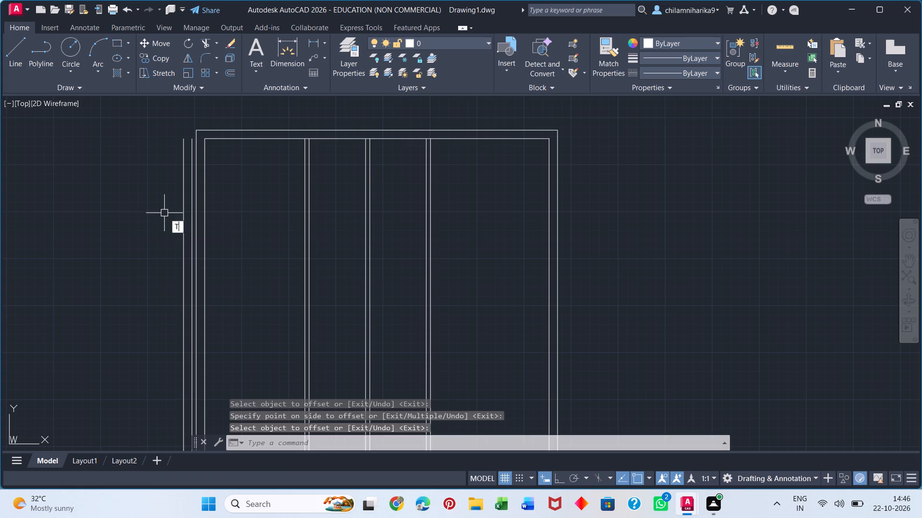
key("space")
left_click(202, 220)
left_click(200, 220)
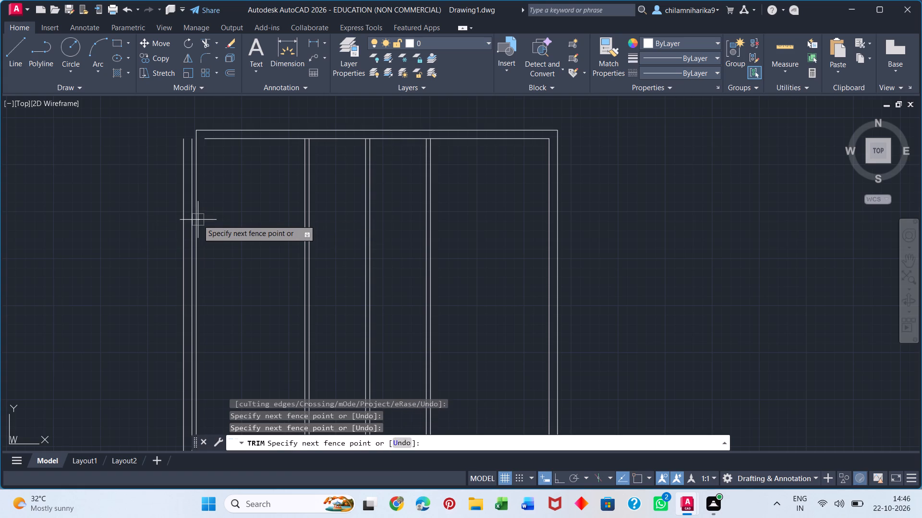
left_click(198, 220)
left_click(196, 223)
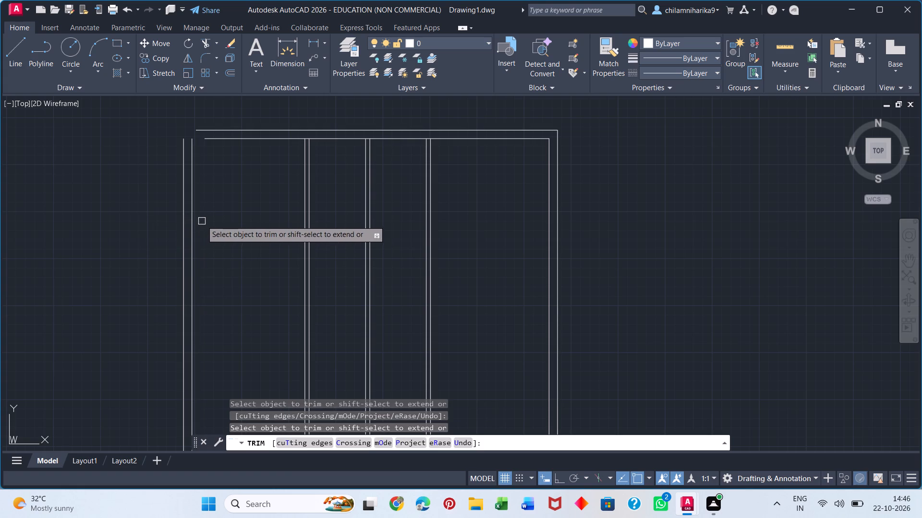
key("space")
Join the new left wall's outer and inner lines to the matching top wall lines with zero-distance Chamfer corners.
type("CHA")
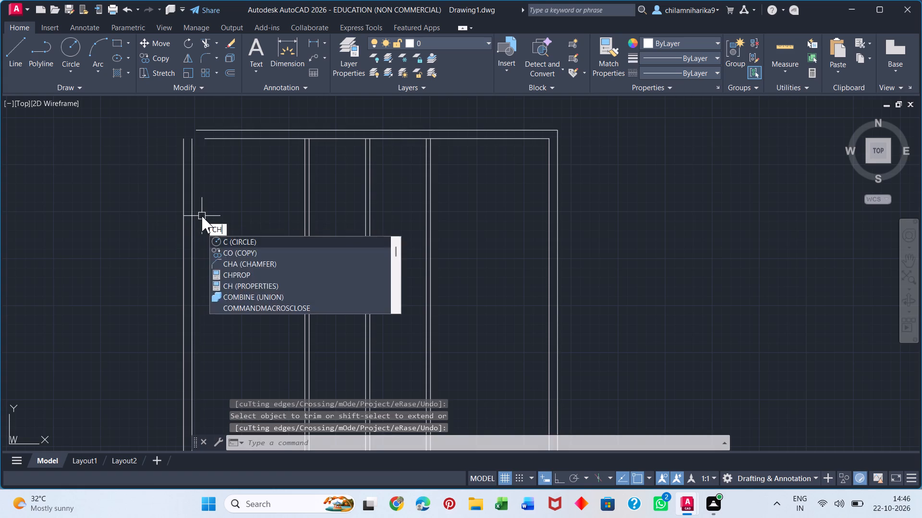
key("Return")
left_click(180, 143)
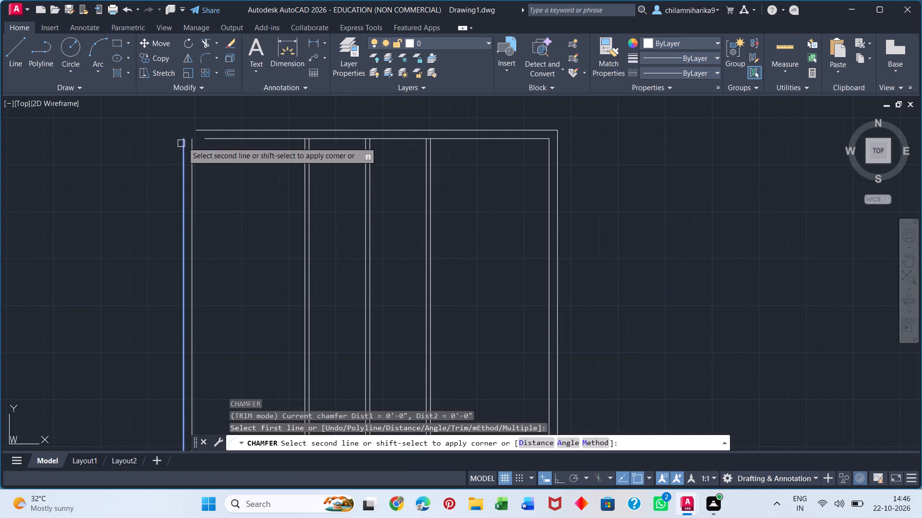
left_click(204, 128)
key("space")
left_click(193, 169)
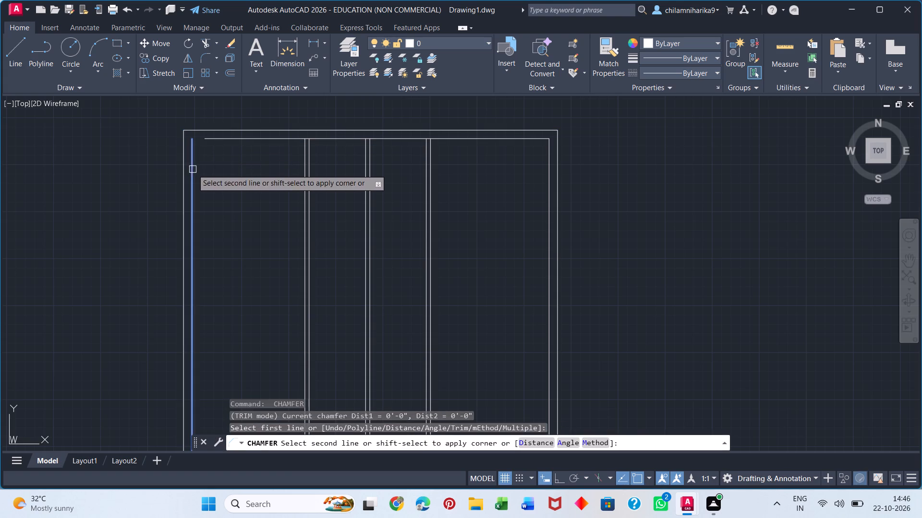
left_click(216, 140)
key("space")
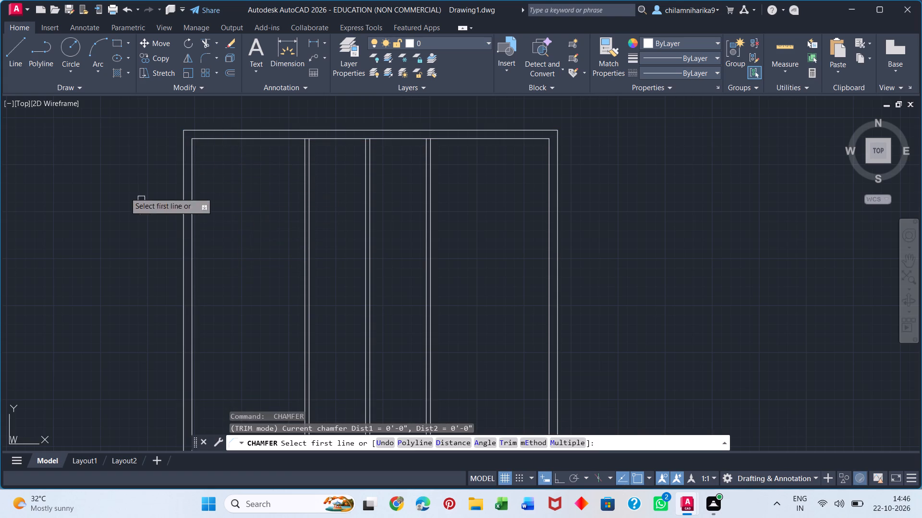
key("Escape")
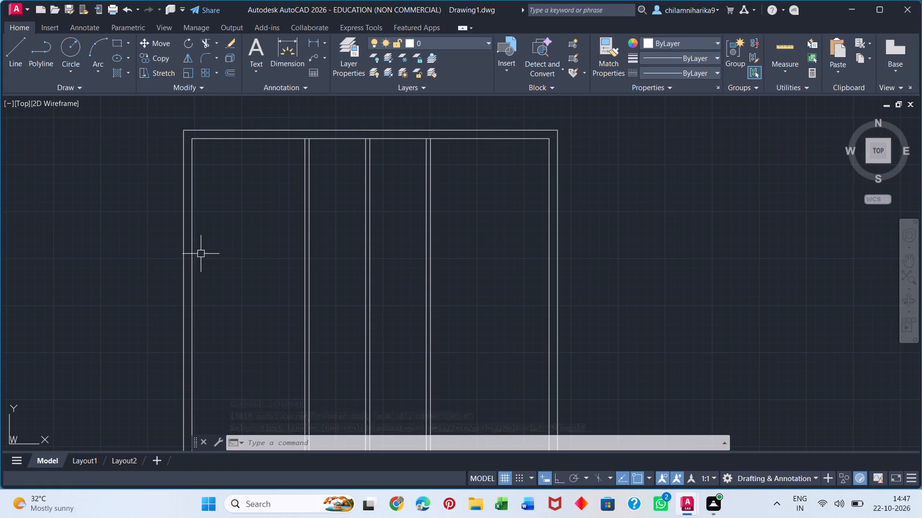
Offset the inner line of the top wall 12' down into the plan.
key("o")
key("Return")
type("12'")
key("Return")
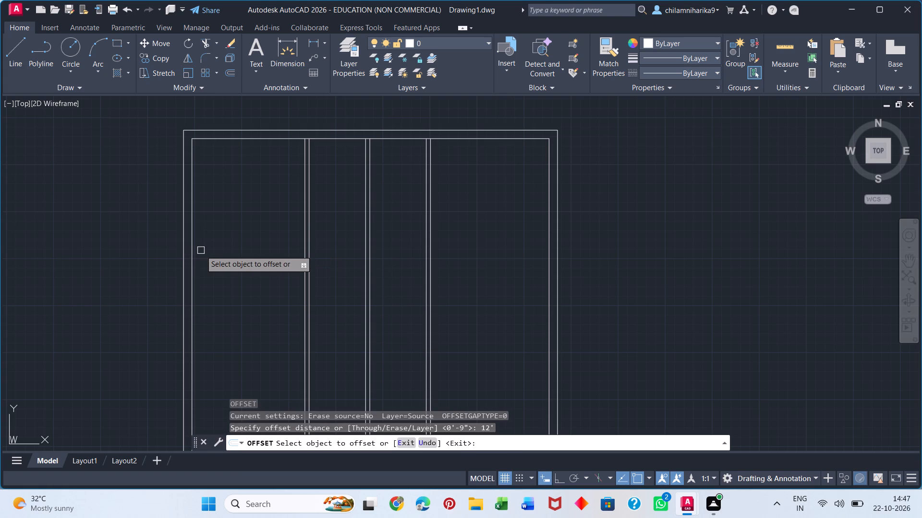
left_click(255, 140)
left_click(262, 188)
key("space")
Offset the new horizontal line 4.5" downward to give the horizontal partition its thickness.
key("space")
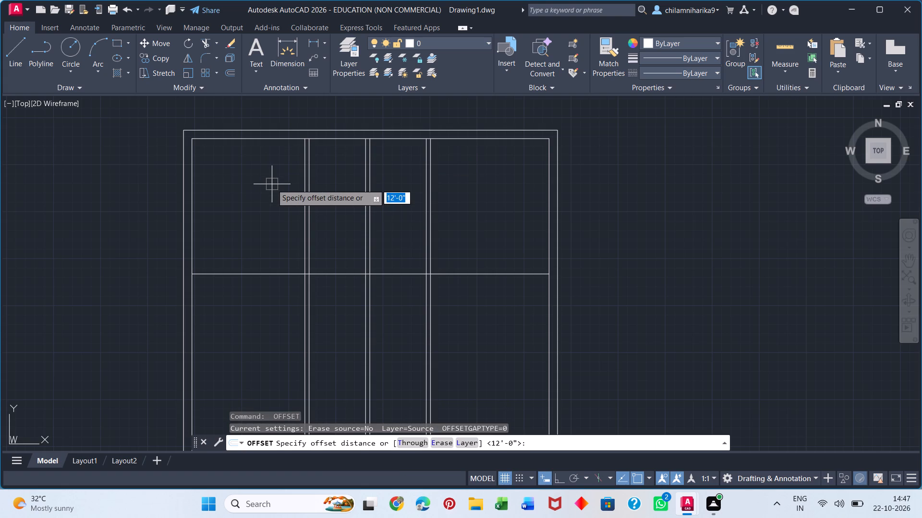
key("4")
type(".5\"")
key("Return")
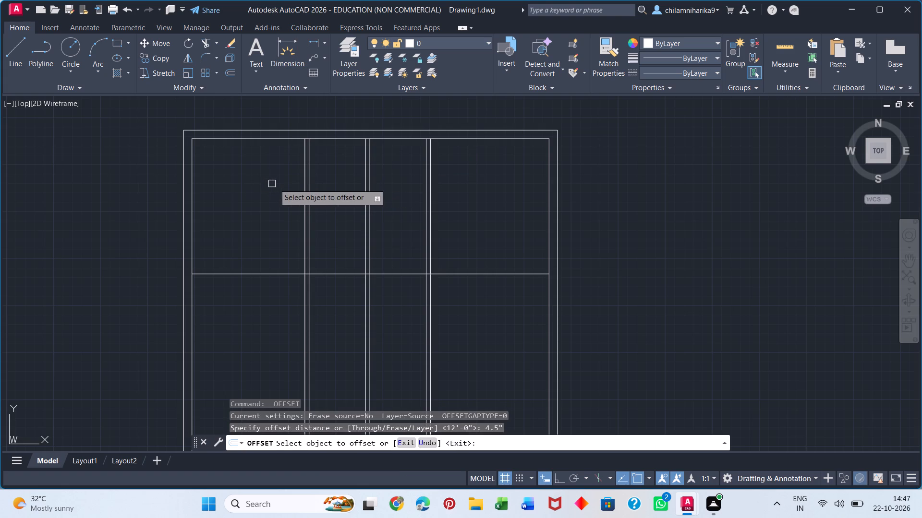
left_click(256, 274)
left_click(259, 317)
key("space")
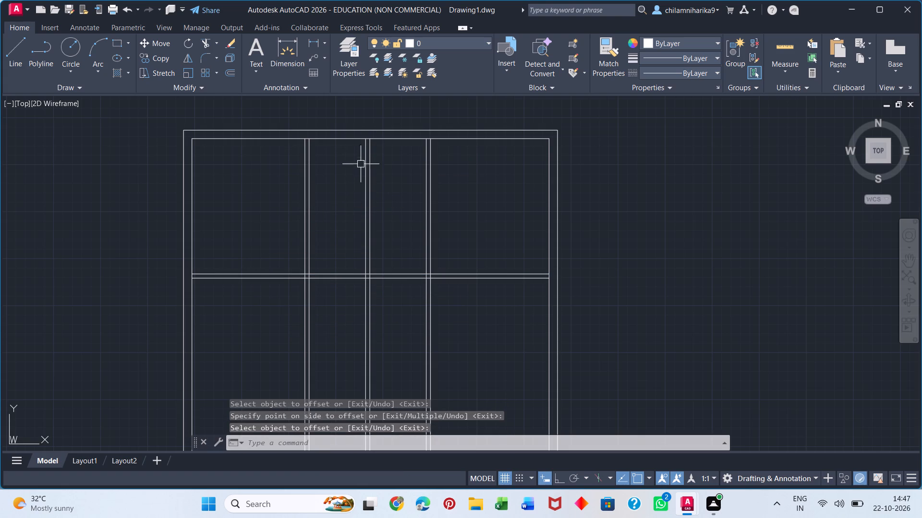
Offset the inner line of the top wall 8'6" down into the plan.
key("space")
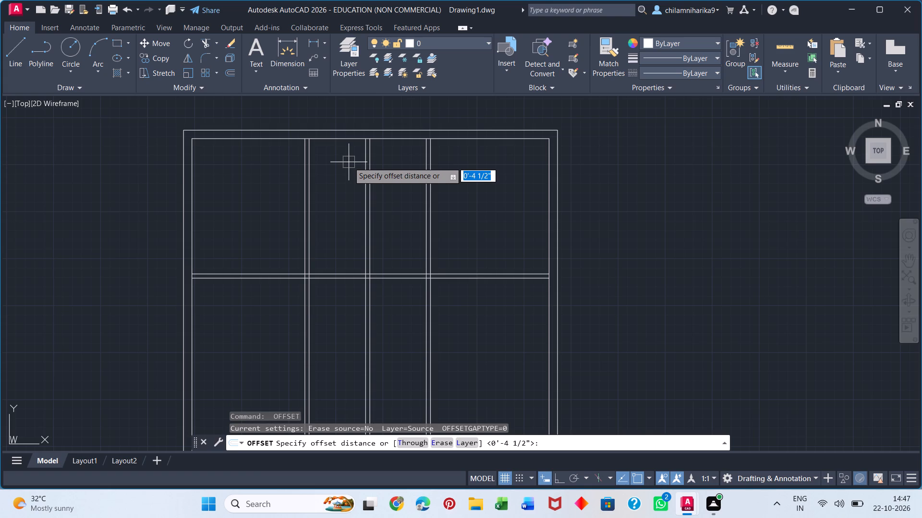
type("8'6\"")
key("Return")
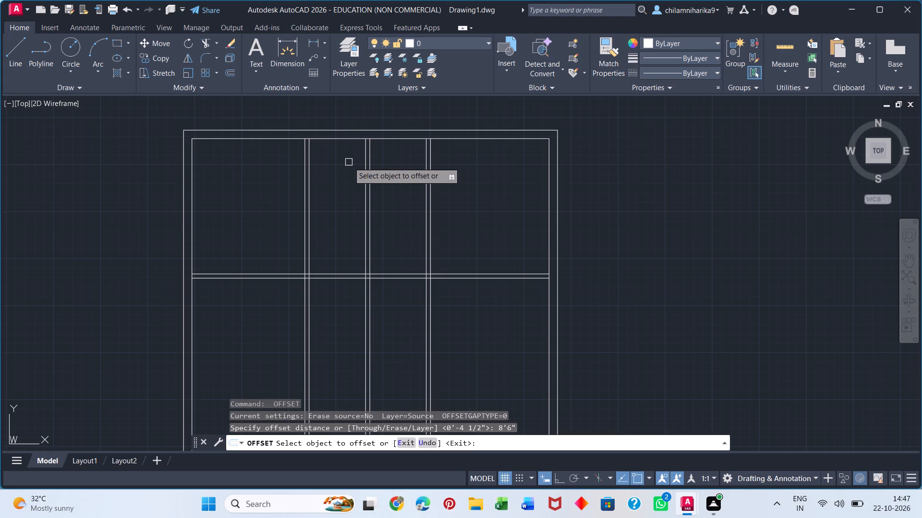
left_click(329, 139)
left_click(331, 171)
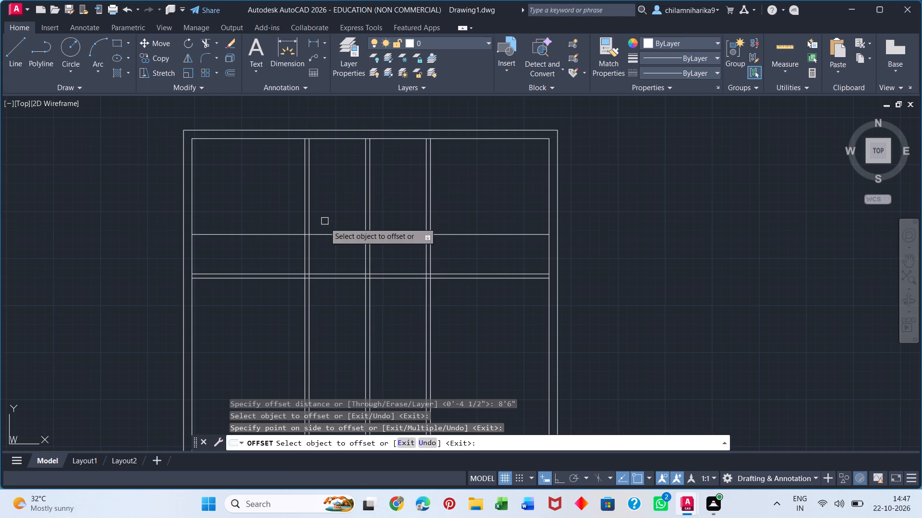
key("space")
Offset the upper horizontal partition line 4.5" downward to give that partition its thickness.
key("space")
type("4.5\"")
key("Return")
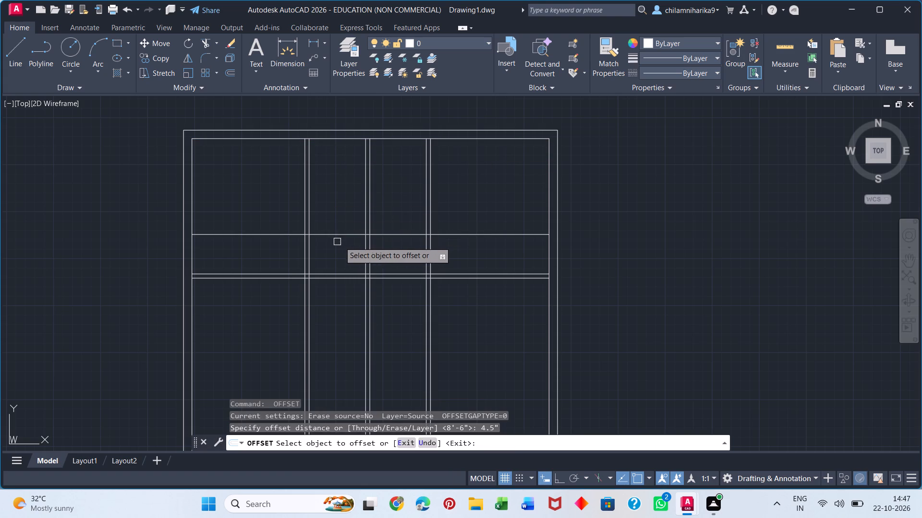
left_click(342, 233)
left_click(341, 256)
key("space")
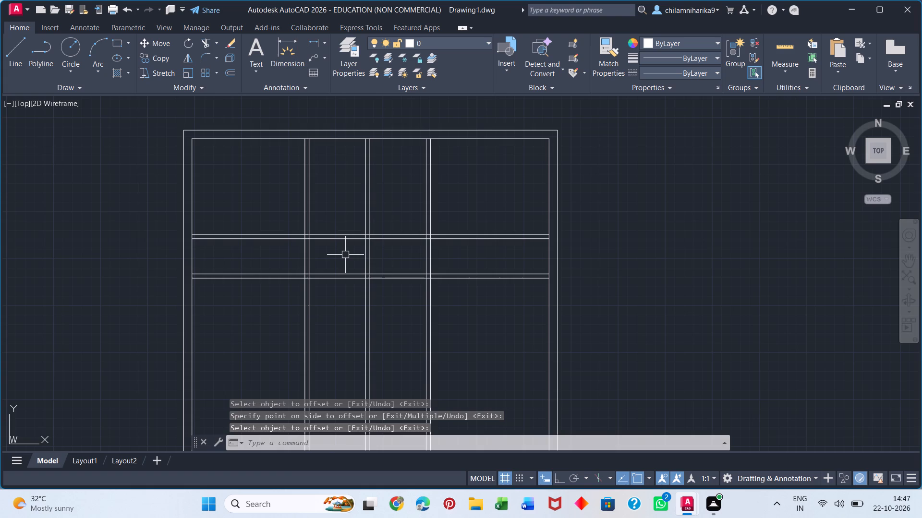
Trim the upper horizontal partition's lines out of the far-left and far-right top rooms, leaving only the part between the outer vertical partitions.
type("TR")
key("space")
left_click(260, 199)
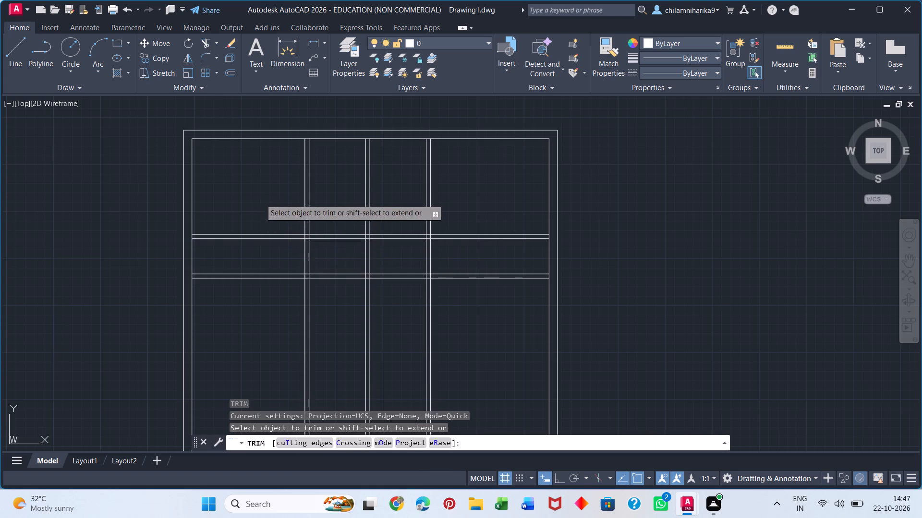
left_click(256, 248)
left_click(474, 200)
left_click(476, 262)
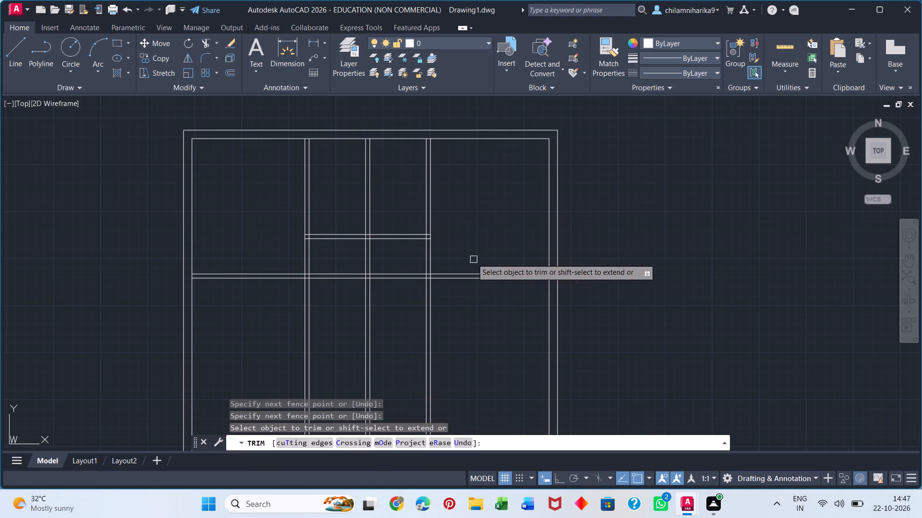
Trim the middle vertical partition's two lines where they cross the space between the two horizontal partitions.
left_click(451, 250)
left_click(472, 261)
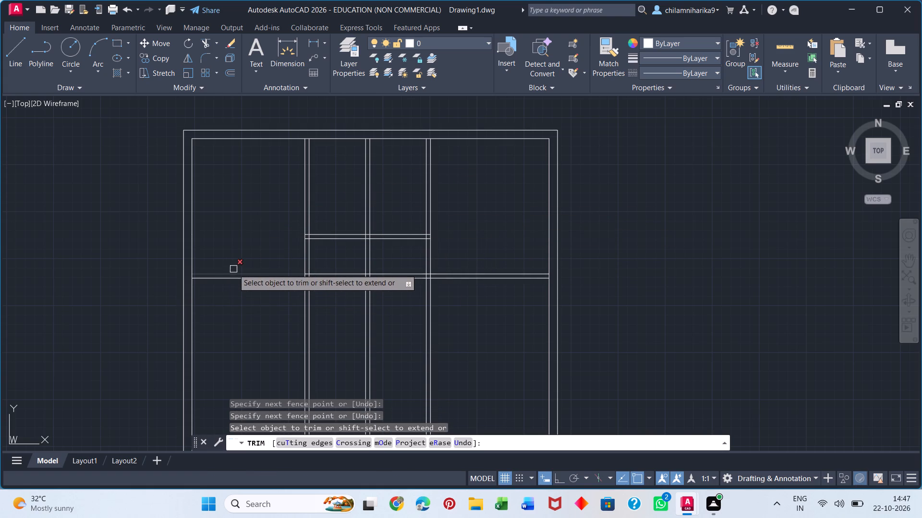
left_click(455, 253)
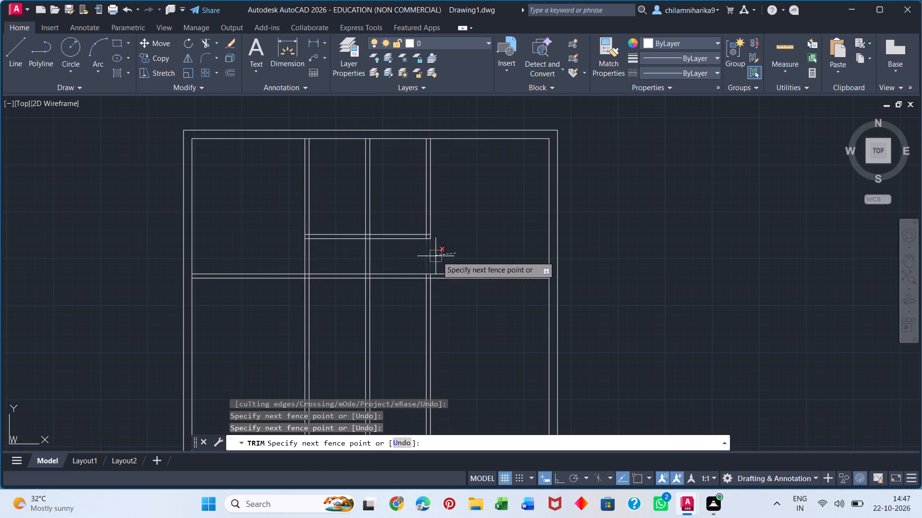
left_click(474, 254)
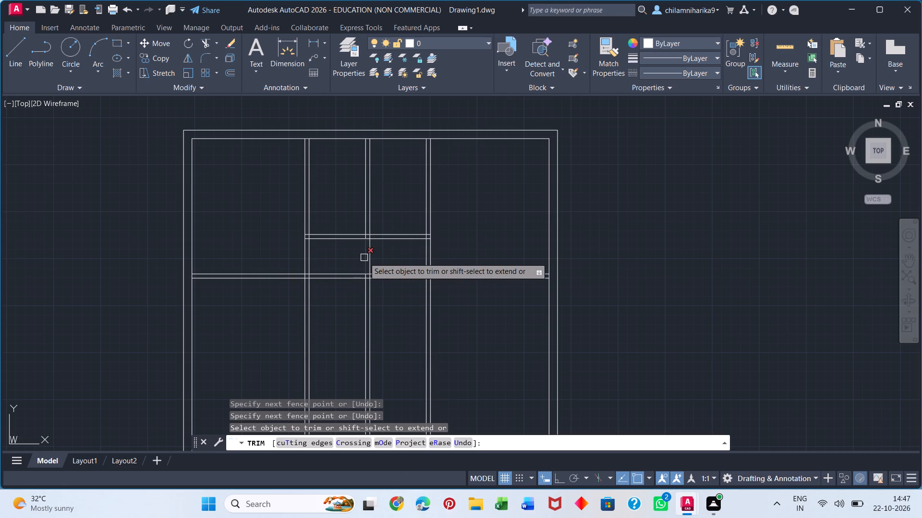
left_click_drag(396, 255, 391, 254)
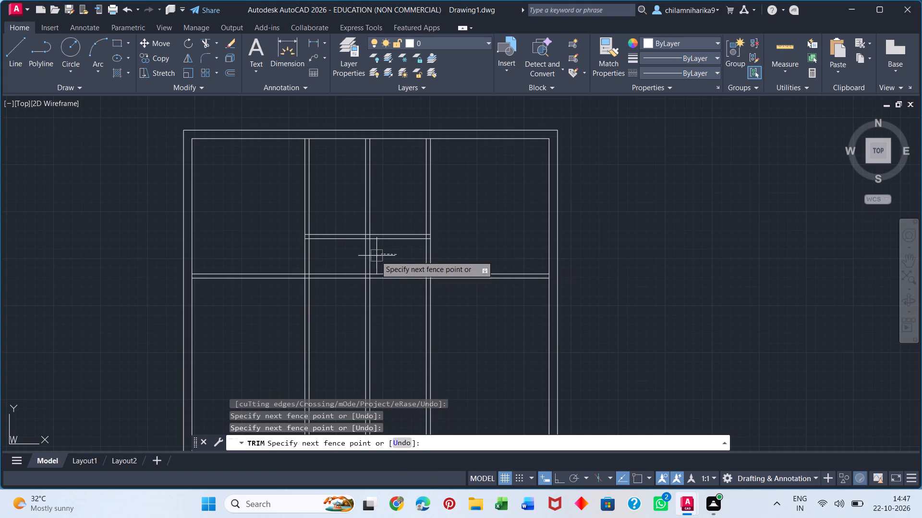
left_click(354, 258)
key("space")
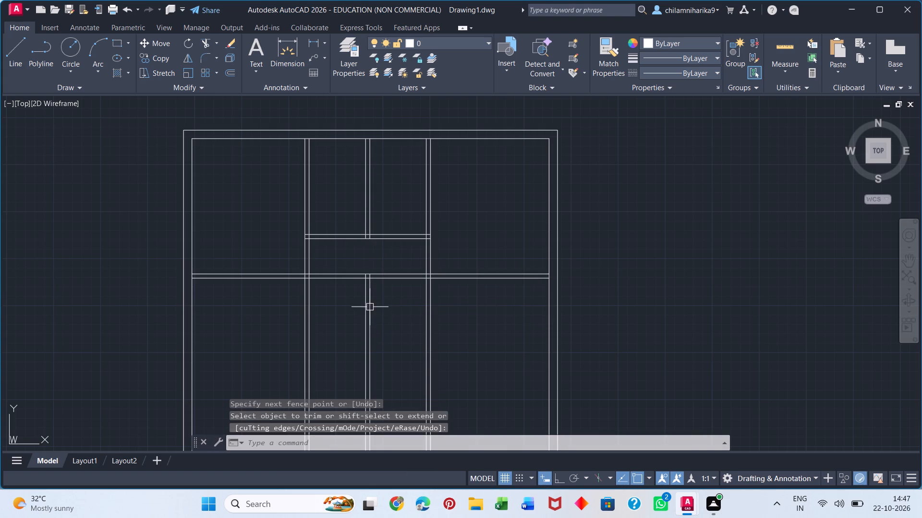
Delete the two leftover lines of the middle vertical partition below the lower horizontal partition.
left_click(364, 312)
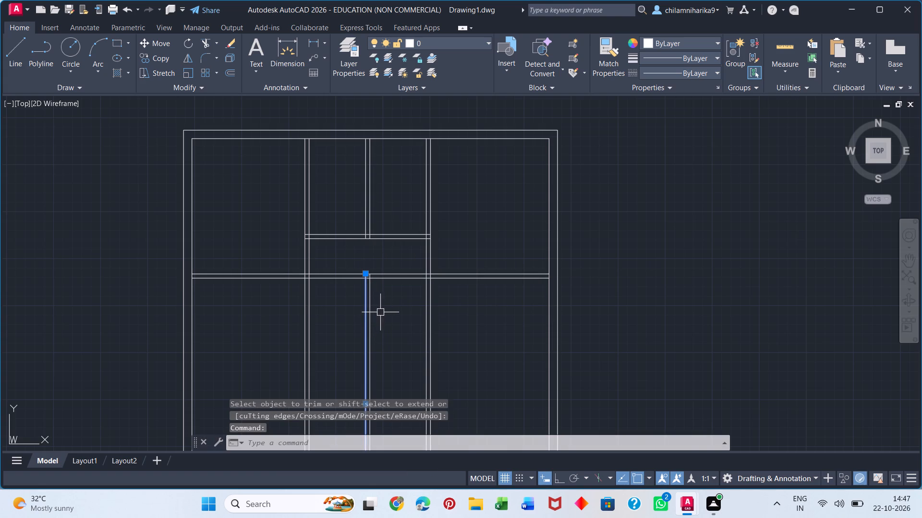
left_click(371, 317, "shift")
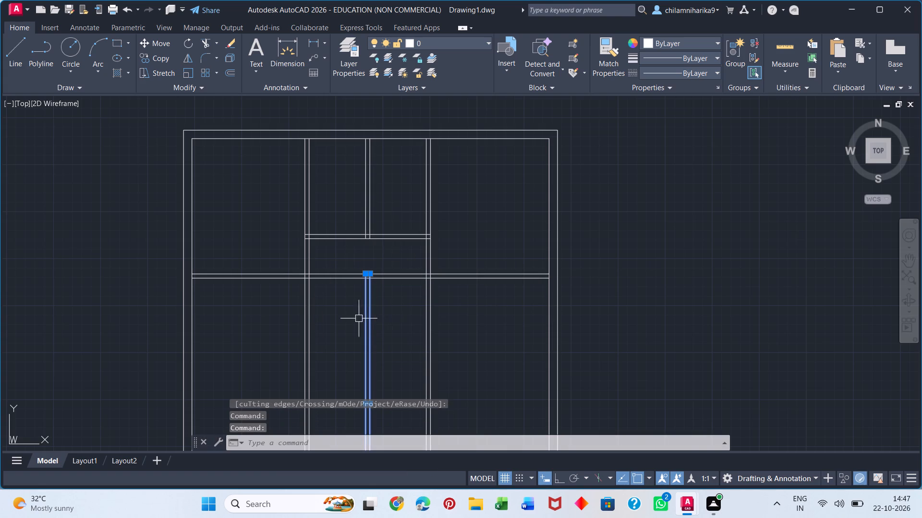
key("Delete")
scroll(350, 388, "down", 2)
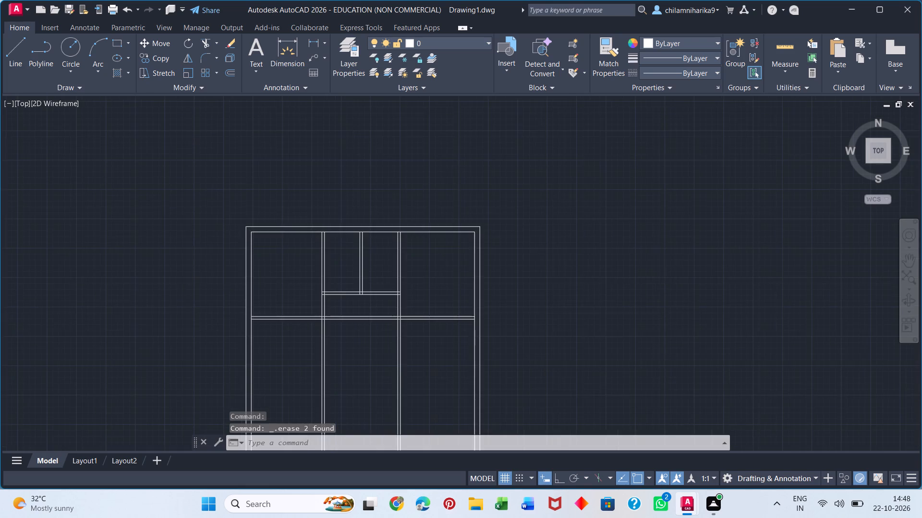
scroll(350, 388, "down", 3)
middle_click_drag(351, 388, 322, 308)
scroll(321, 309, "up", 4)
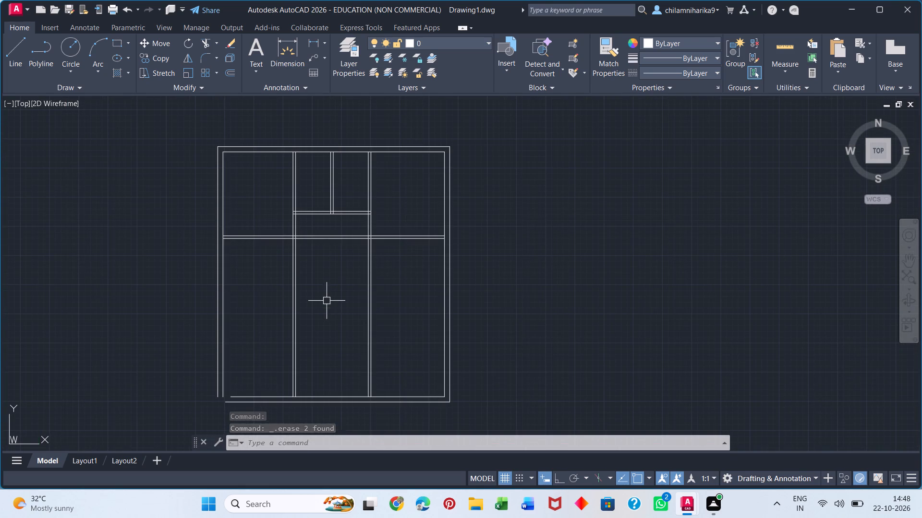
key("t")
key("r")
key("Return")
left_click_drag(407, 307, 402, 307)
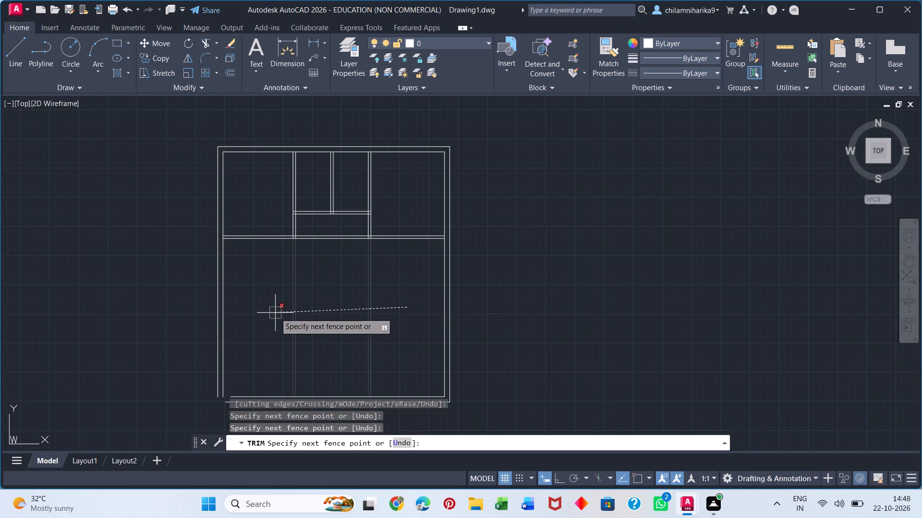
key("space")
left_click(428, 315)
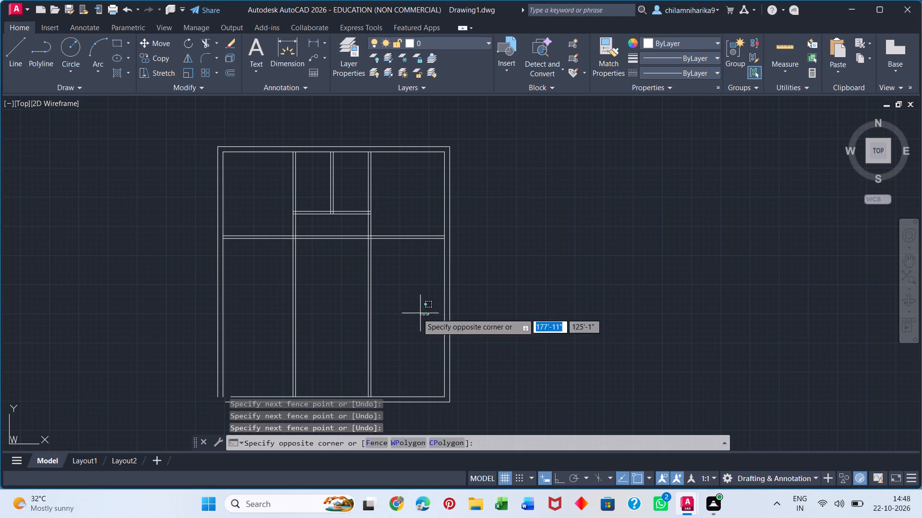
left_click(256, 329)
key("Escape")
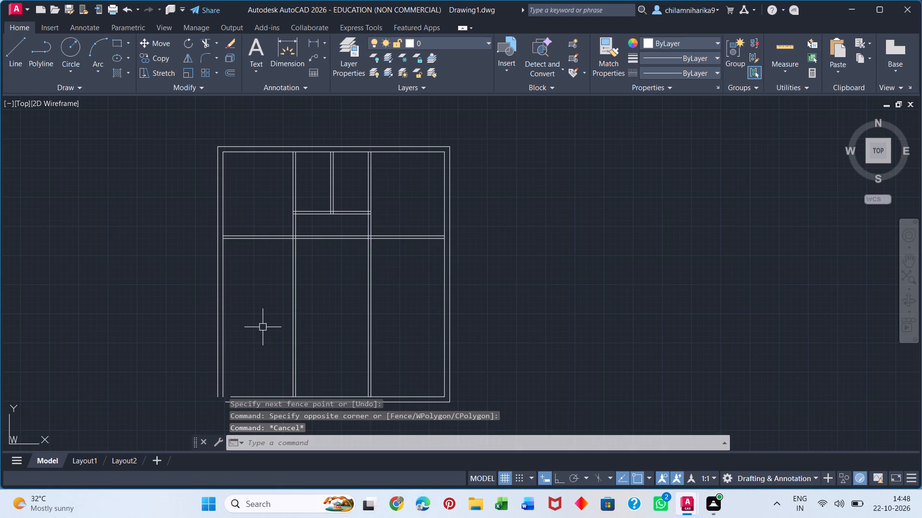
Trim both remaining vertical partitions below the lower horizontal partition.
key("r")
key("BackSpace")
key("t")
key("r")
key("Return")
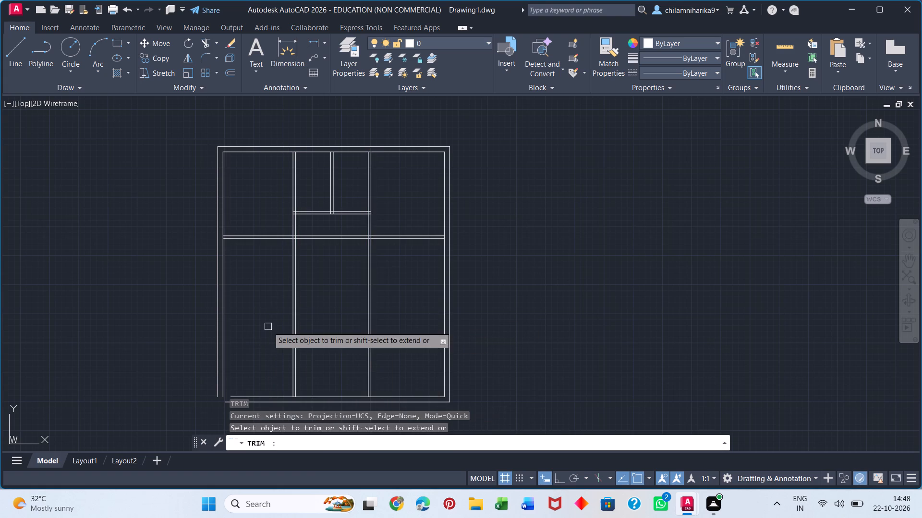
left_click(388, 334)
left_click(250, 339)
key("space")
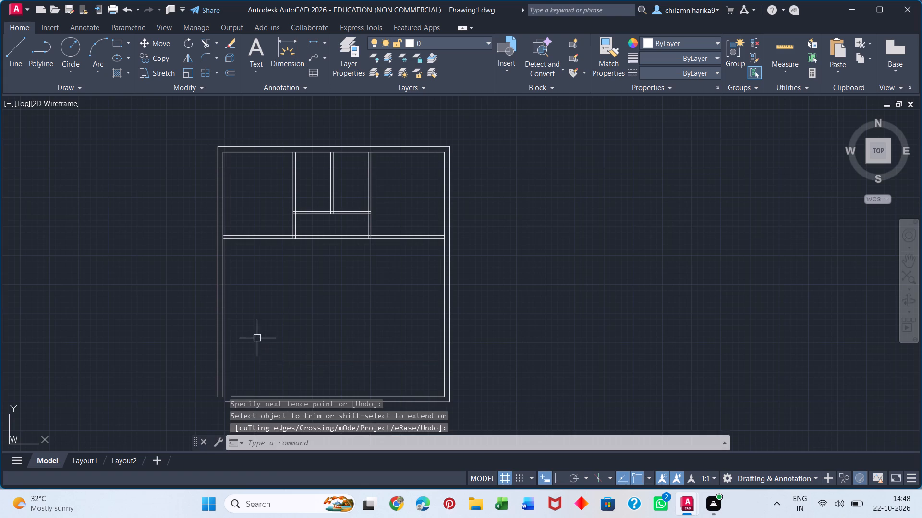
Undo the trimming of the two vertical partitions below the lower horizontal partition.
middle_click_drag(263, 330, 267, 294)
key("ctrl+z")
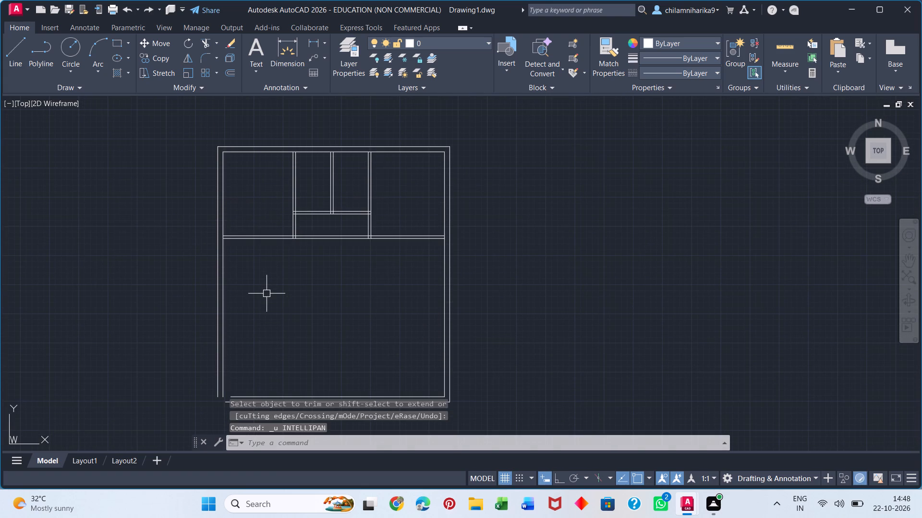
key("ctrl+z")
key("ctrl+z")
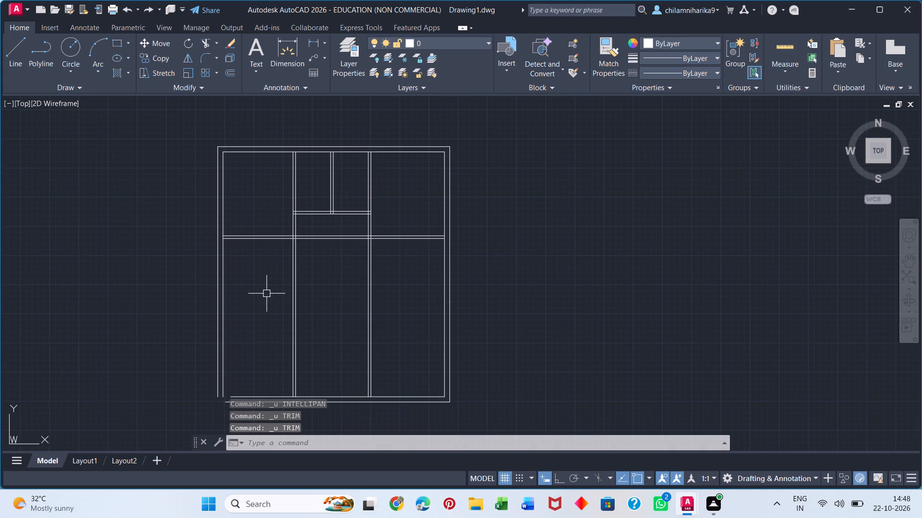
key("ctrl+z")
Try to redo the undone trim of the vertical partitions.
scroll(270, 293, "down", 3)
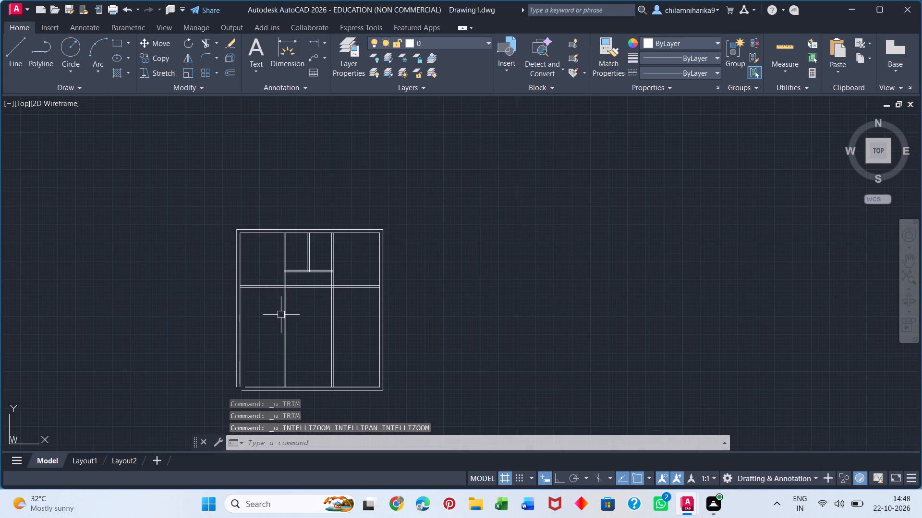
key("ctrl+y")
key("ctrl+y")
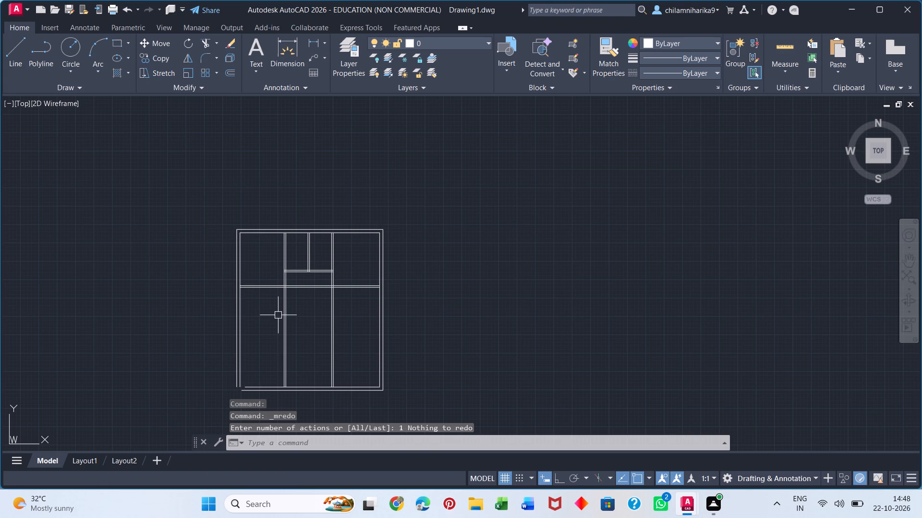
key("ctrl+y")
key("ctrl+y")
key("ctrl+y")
Trim both remaining vertical partitions away below the lower horizontal partition, clearing the lower part of the plan.
type("TR")
key("Return")
left_click(352, 322)
left_click(256, 337)
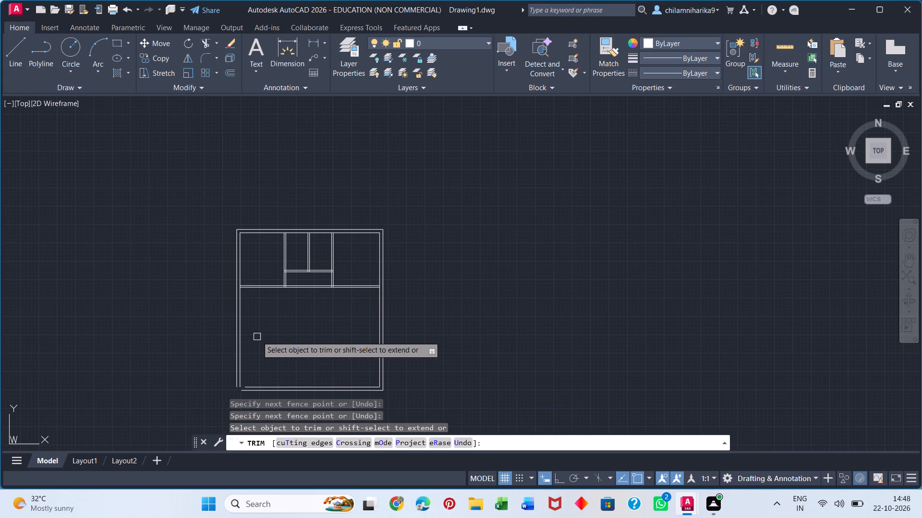
key("space")
Close the plan's lower-left inner corner by chamfering the inner lines of the left and bottom walls into a square corner.
scroll(244, 395, "down", 1)
scroll(243, 394, "up", 3)
middle_click_drag(243, 392, 243, 378)
scroll(238, 356, "up", 1)
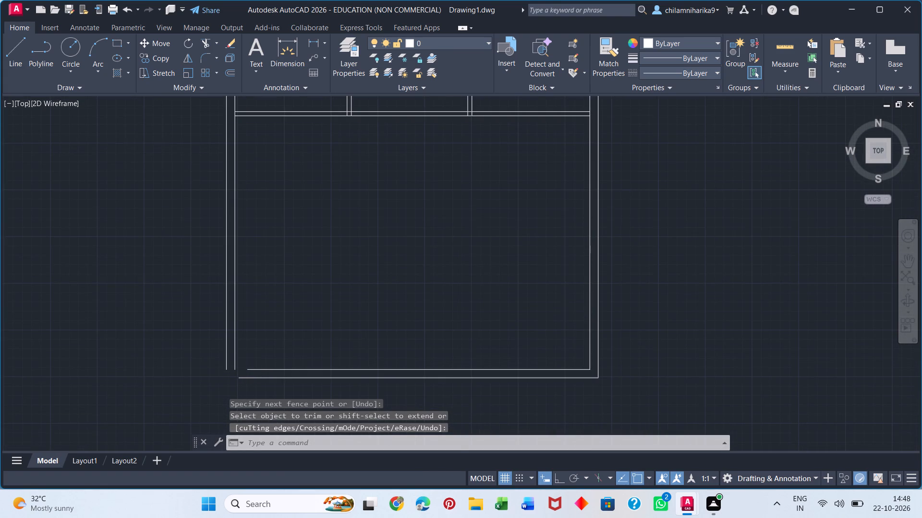
type("CH")
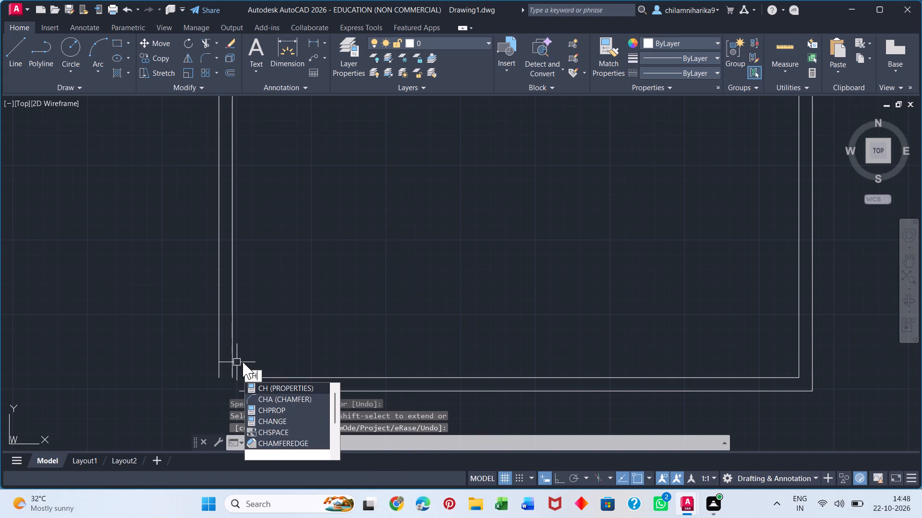
key("a")
key("Return")
left_click(230, 362)
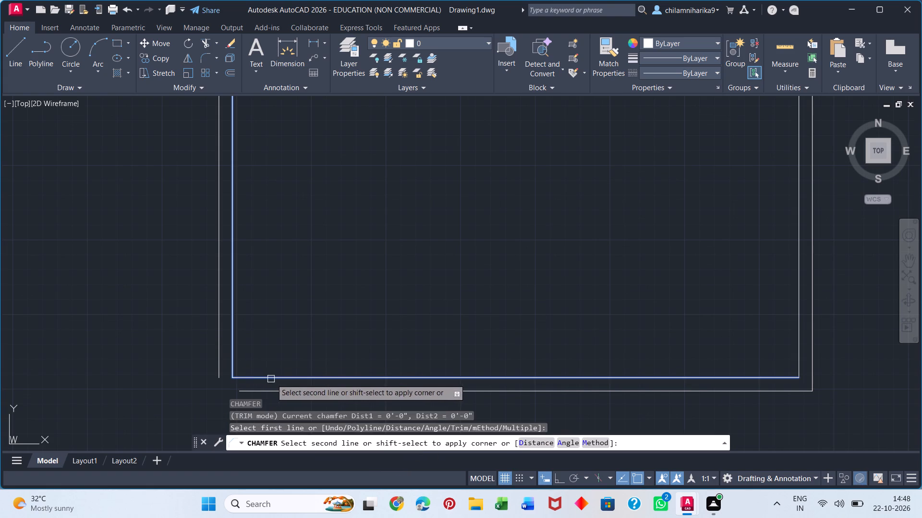
left_click(271, 377)
Close the plan's lower-left outer corner by chamfering the outer lines of the left and bottom walls into a square corner.
key("space")
left_click(218, 368)
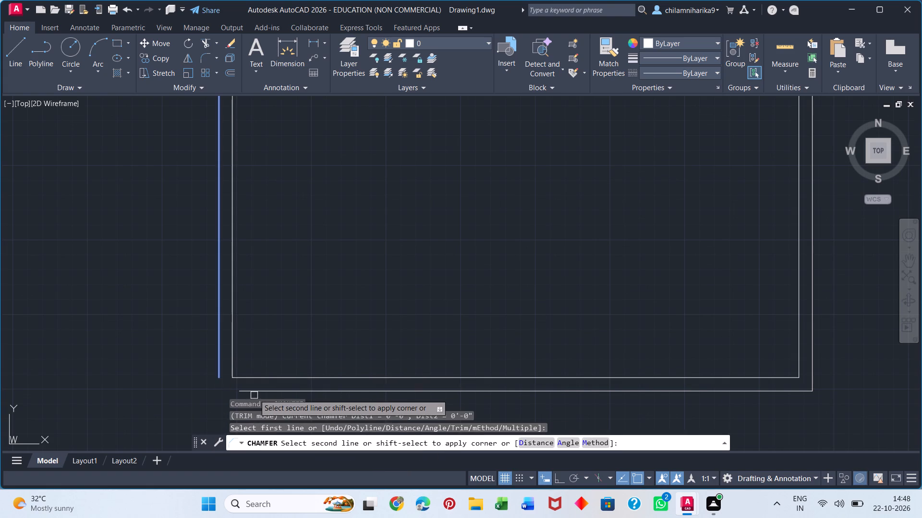
left_click(253, 386)
left_click(256, 389)
key("space")
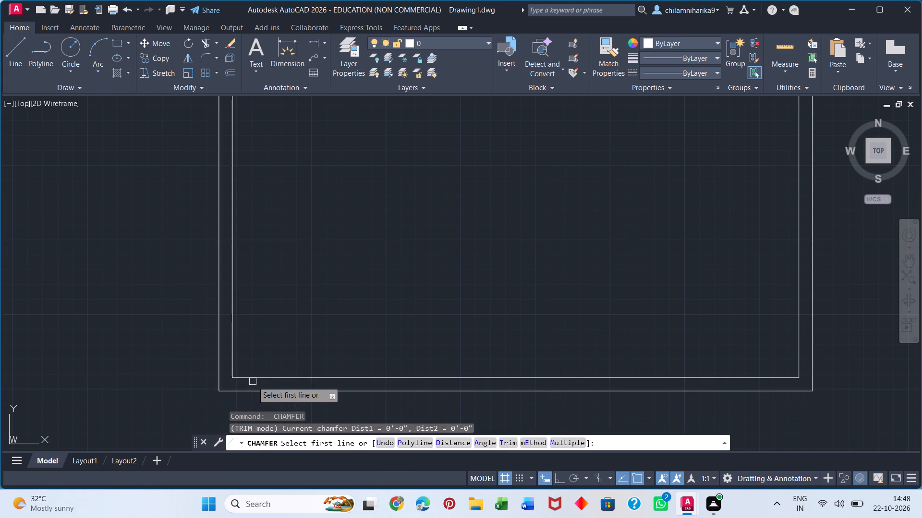
key("Escape")
Offset the inner line of the right wall 14' to the left, into the lower part of the plan.
scroll(246, 342, "down", 4)
scroll(281, 275, "up", 3)
scroll(297, 338, "down", 1)
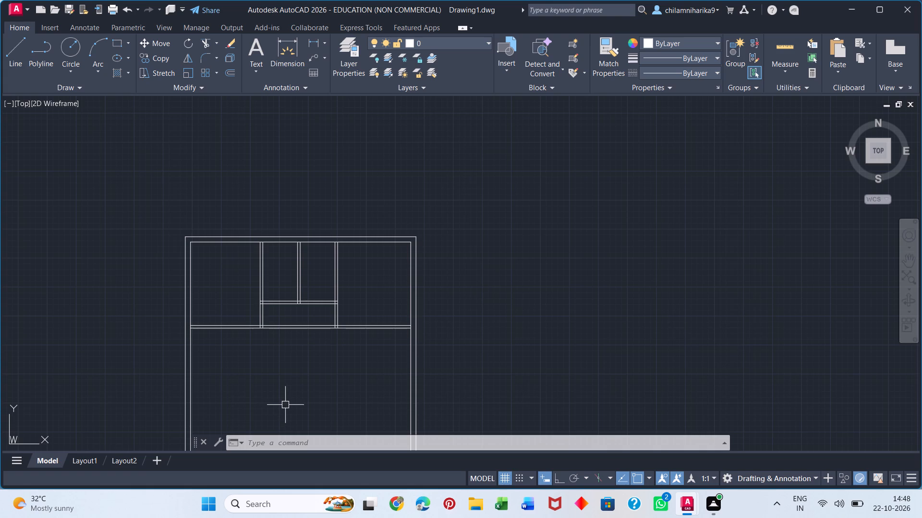
key("o")
key("Return")
key("1")
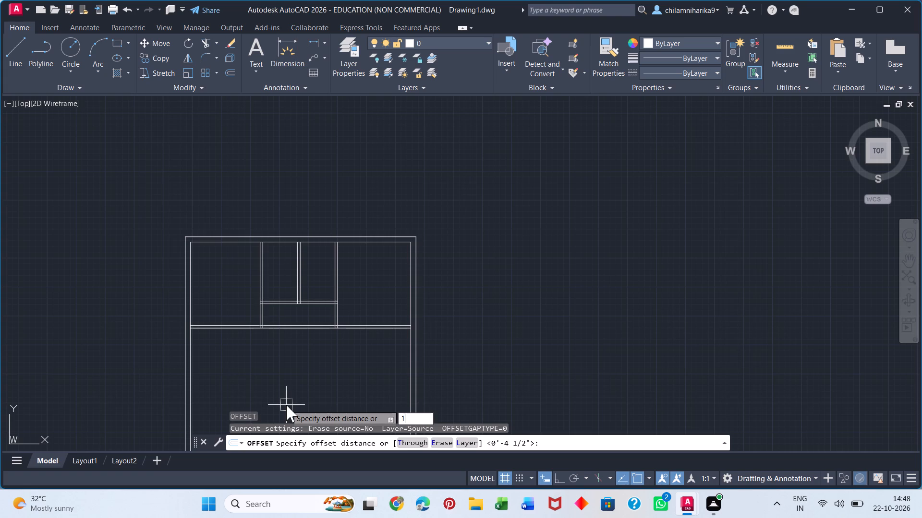
key("4")
key("apostrophe")
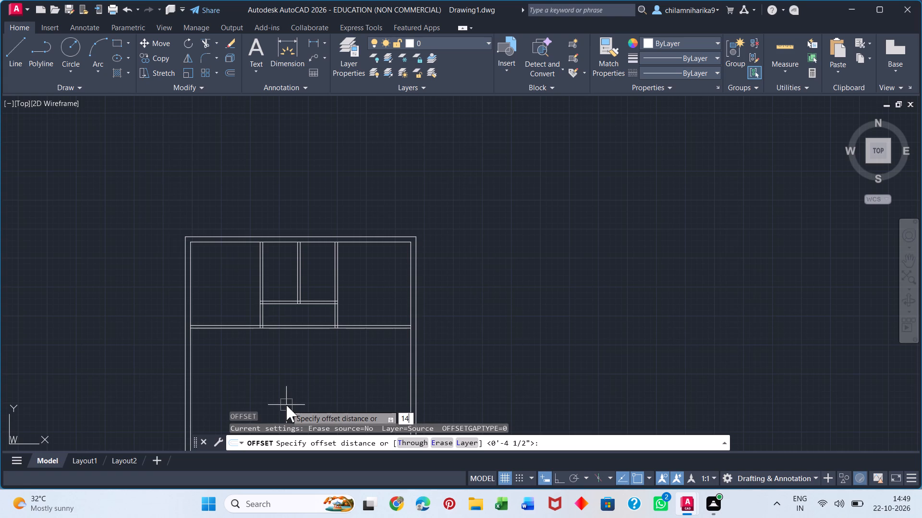
key("Return")
scroll(315, 333, "down", 4)
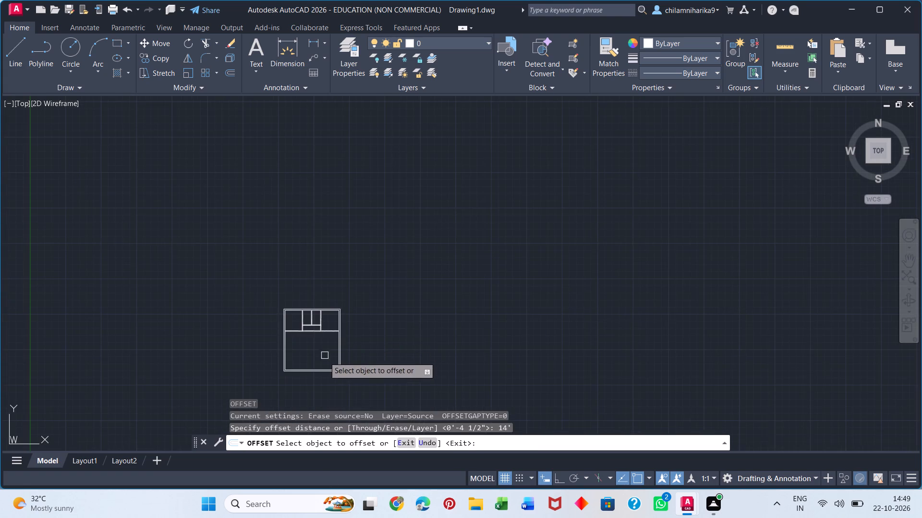
scroll(323, 376, "up", 5)
left_click(482, 286)
left_click(370, 292)
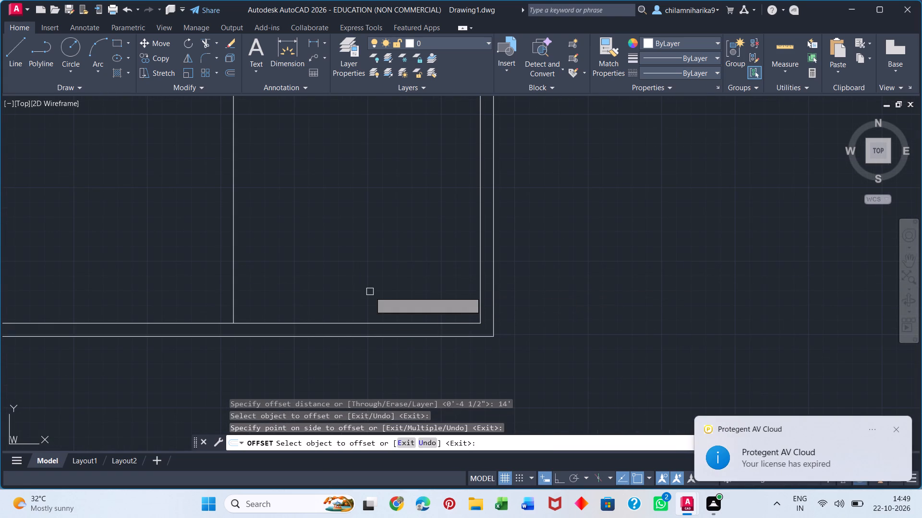
key("space")
Offset the new vertical line in the lower part of the plan 4.5" to the left to form a partition.
key("space")
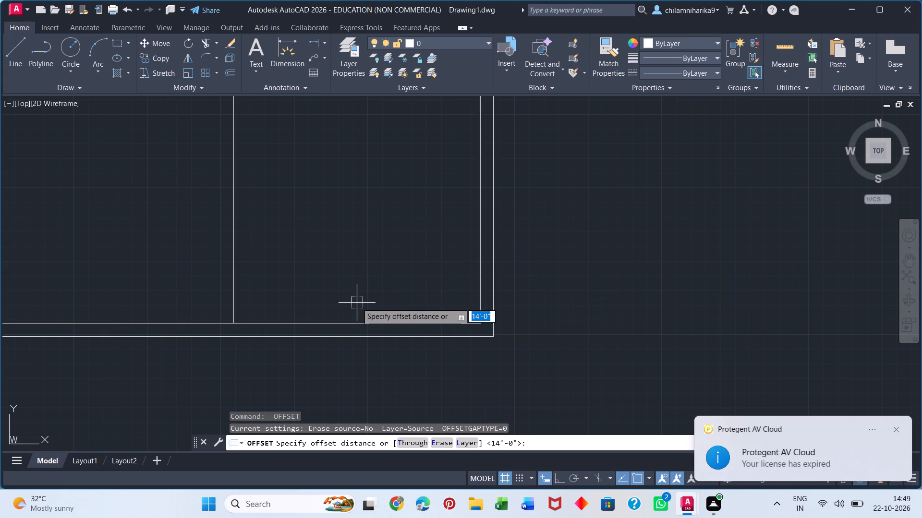
key("4")
type(".51")
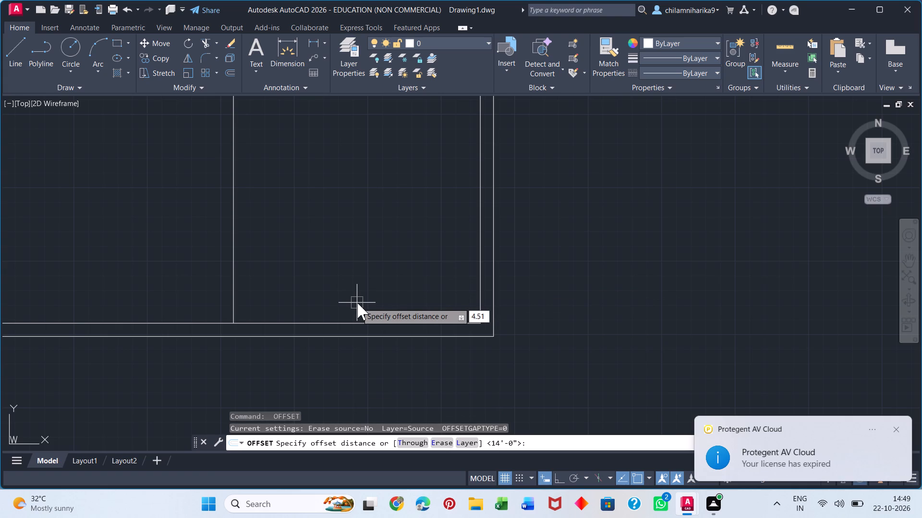
key("shift+quotedbl")
key("BackSpace")
key("BackSpace")
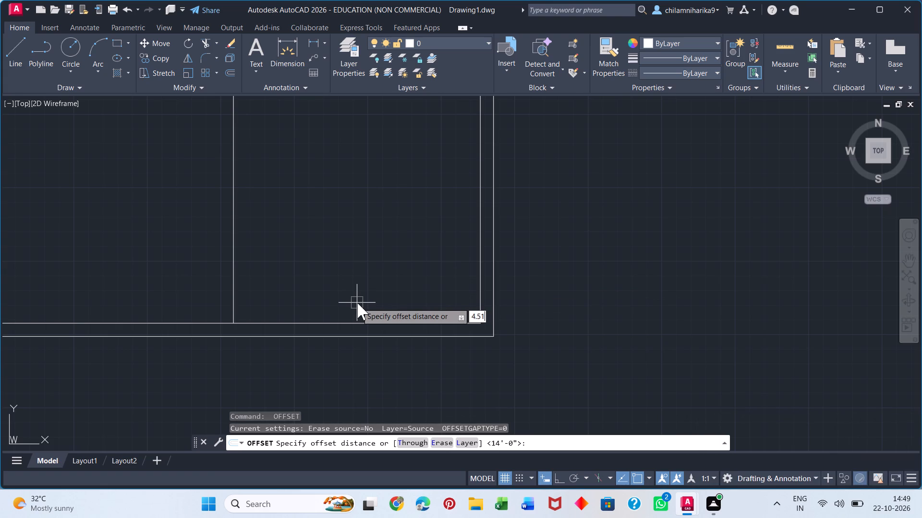
key("shift+quotedbl")
key("Return")
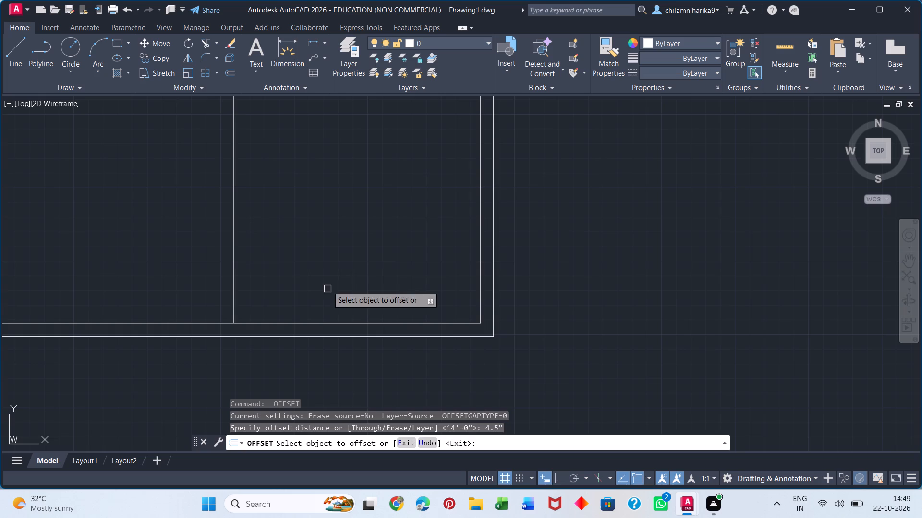
left_click(234, 283)
left_click(213, 292)
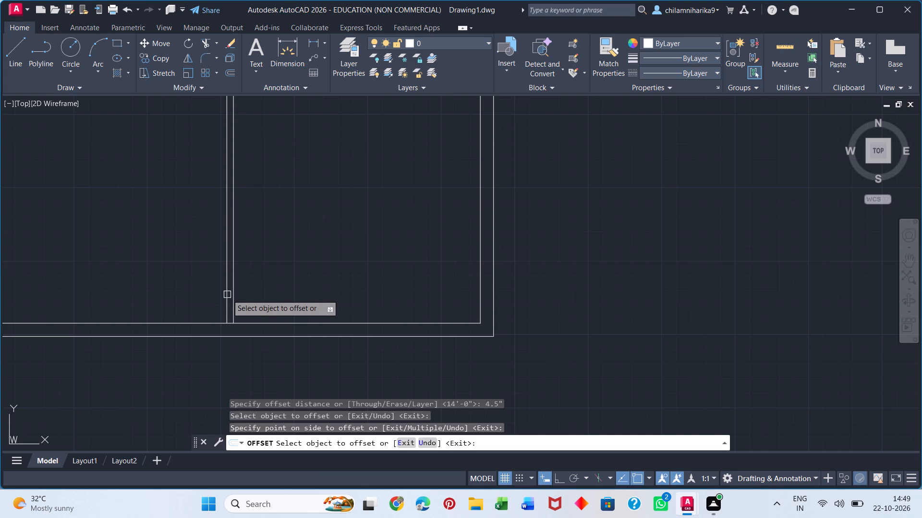
key("space")
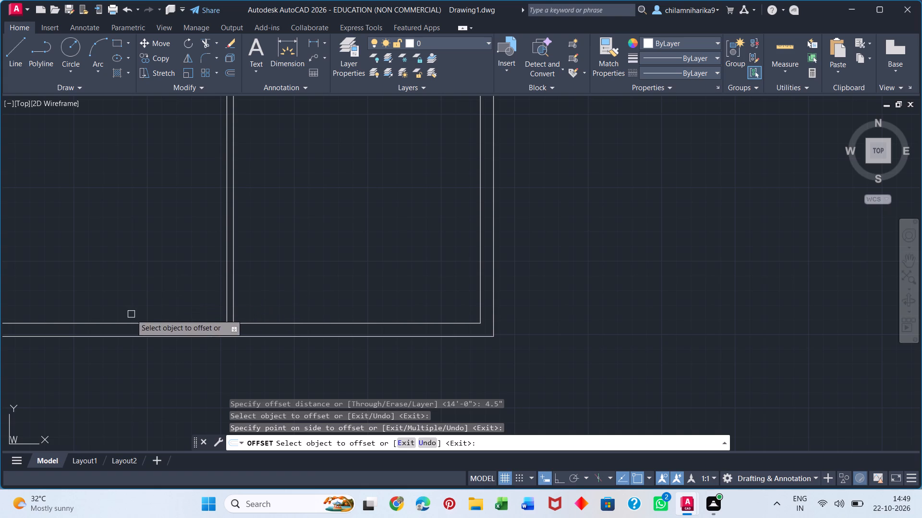
Offset the left line of the lower vertical partition 5' to the left.
scroll(174, 277, "down", 5)
middle_click_drag(151, 258, 255, 264)
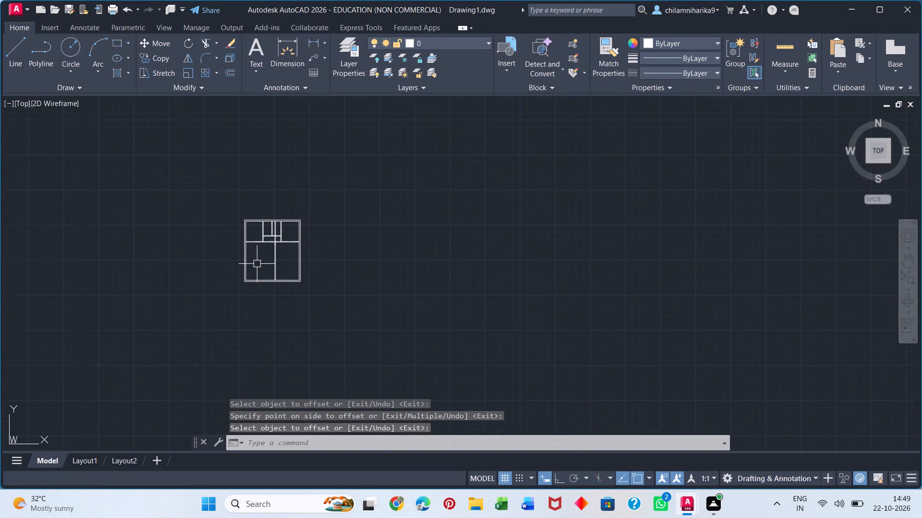
scroll(260, 265, "up", 4)
key("o")
key("Return")
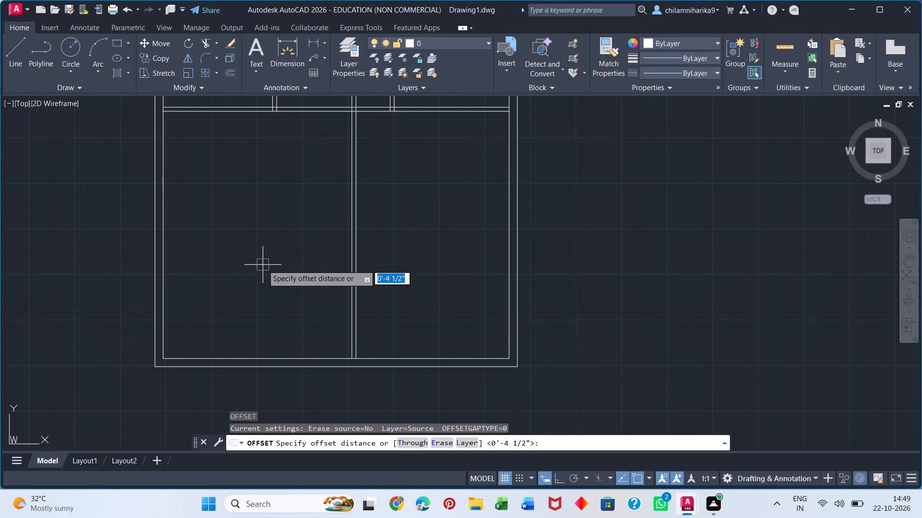
type("5'")
key("Return")
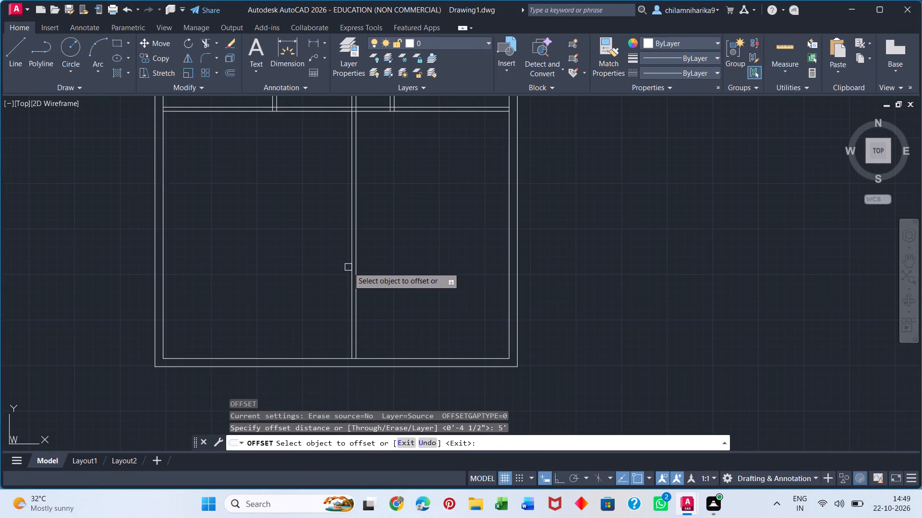
left_click(352, 267)
left_click(321, 281)
key("space")
Offset the new vertical line 4.5" to the left to form a second partition in the lower part.
key("space")
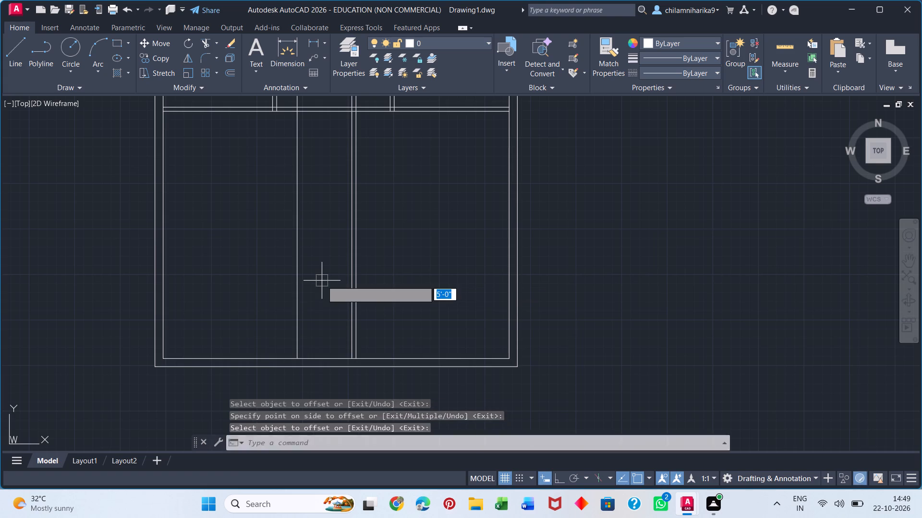
type("4.")
type("5\"")
key("Return")
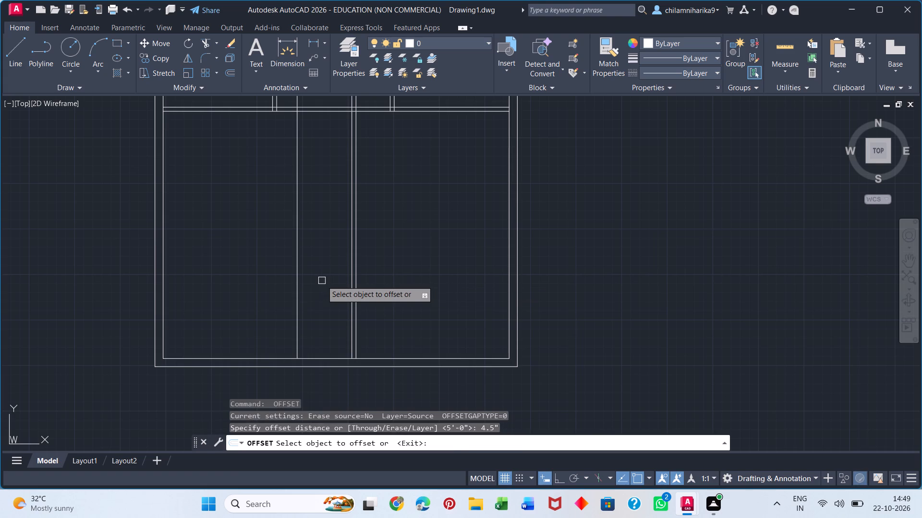
left_click(297, 264)
left_click(260, 267)
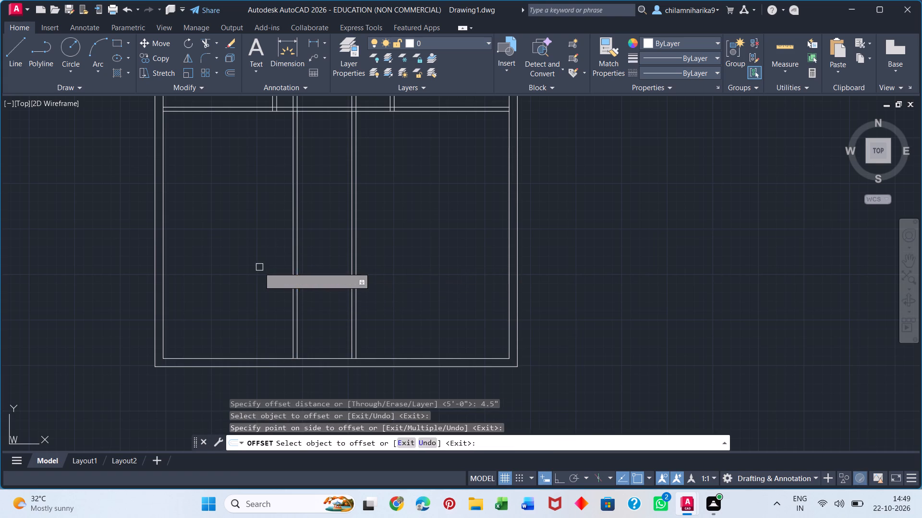
key("space")
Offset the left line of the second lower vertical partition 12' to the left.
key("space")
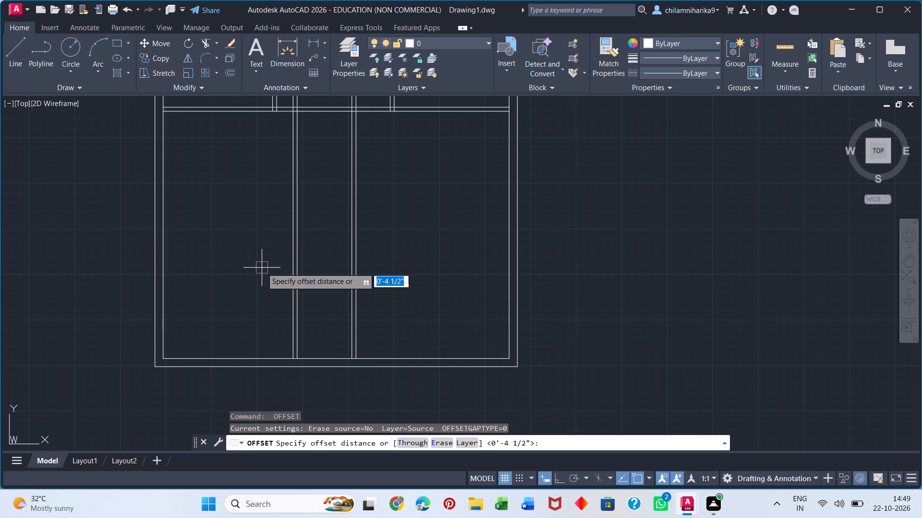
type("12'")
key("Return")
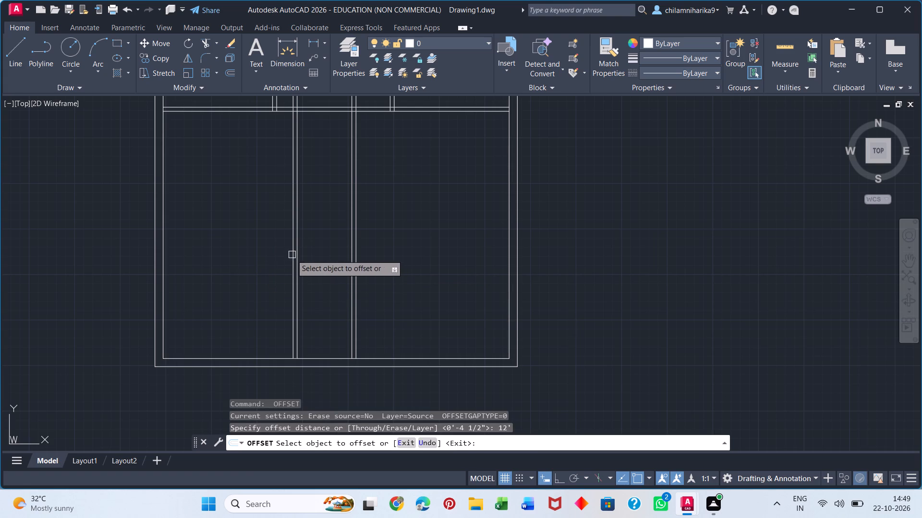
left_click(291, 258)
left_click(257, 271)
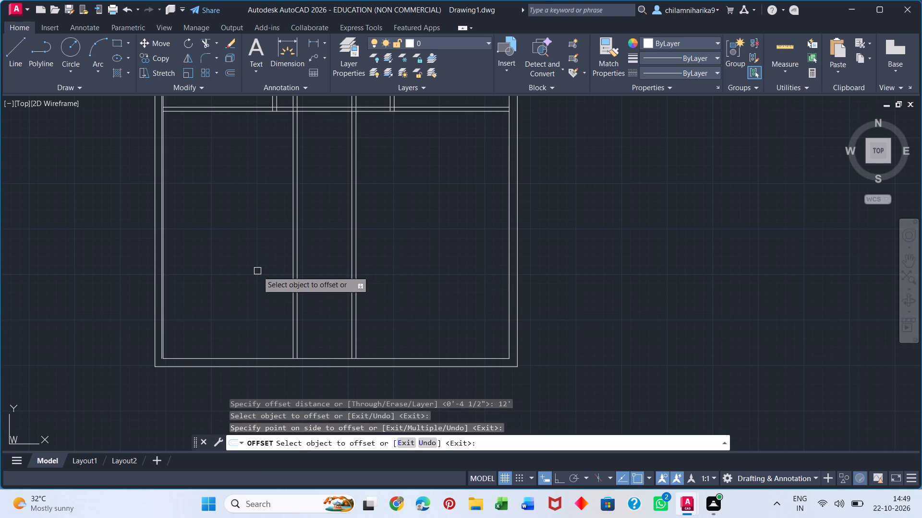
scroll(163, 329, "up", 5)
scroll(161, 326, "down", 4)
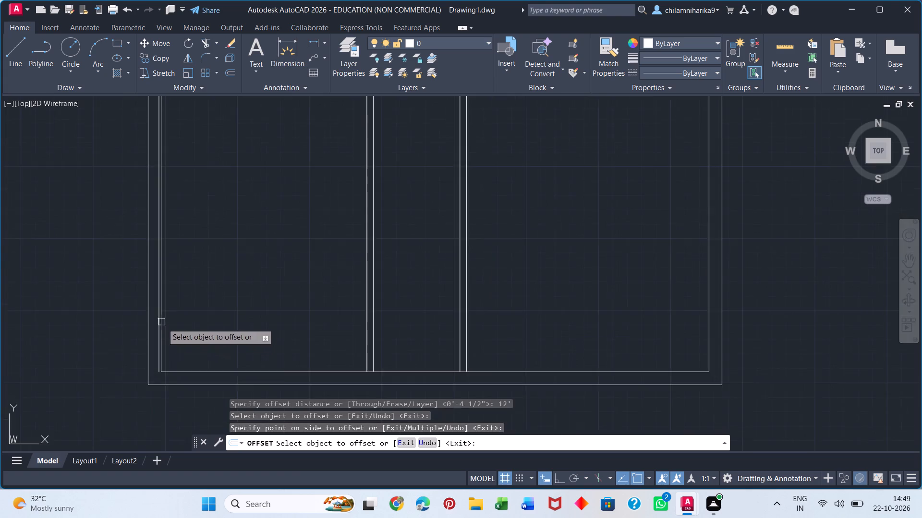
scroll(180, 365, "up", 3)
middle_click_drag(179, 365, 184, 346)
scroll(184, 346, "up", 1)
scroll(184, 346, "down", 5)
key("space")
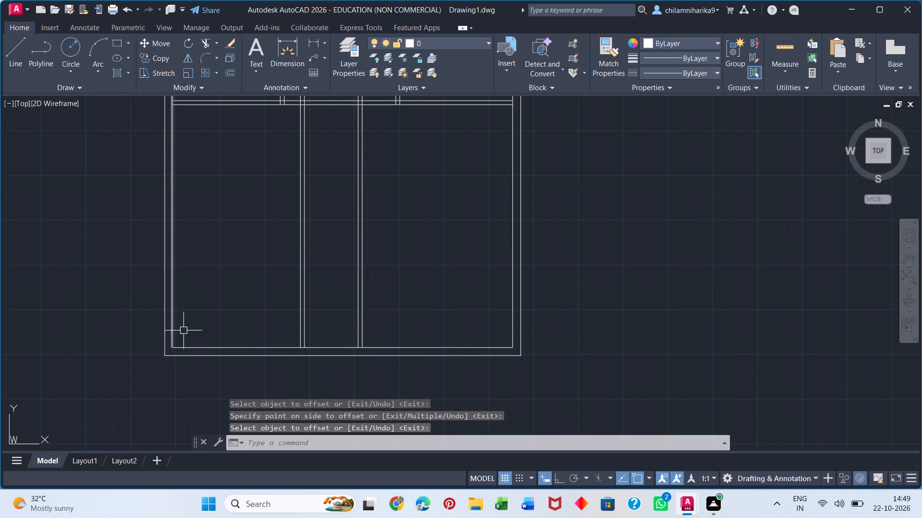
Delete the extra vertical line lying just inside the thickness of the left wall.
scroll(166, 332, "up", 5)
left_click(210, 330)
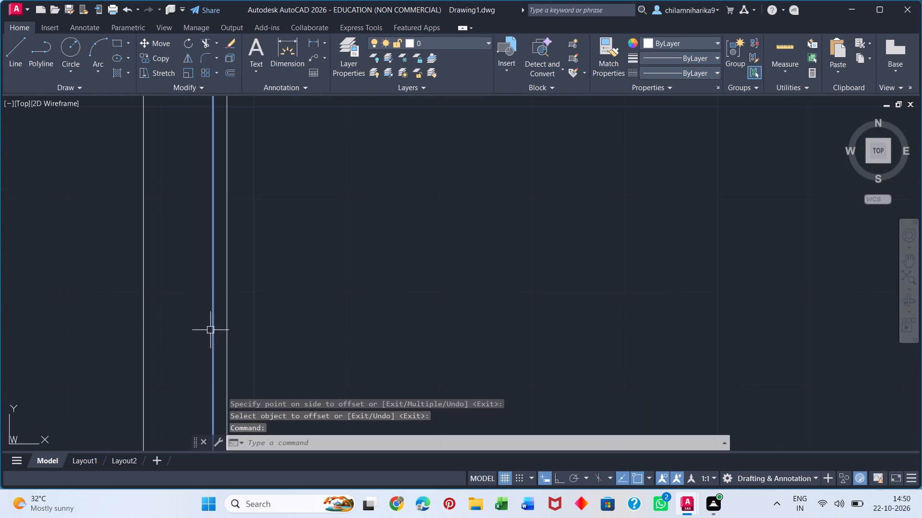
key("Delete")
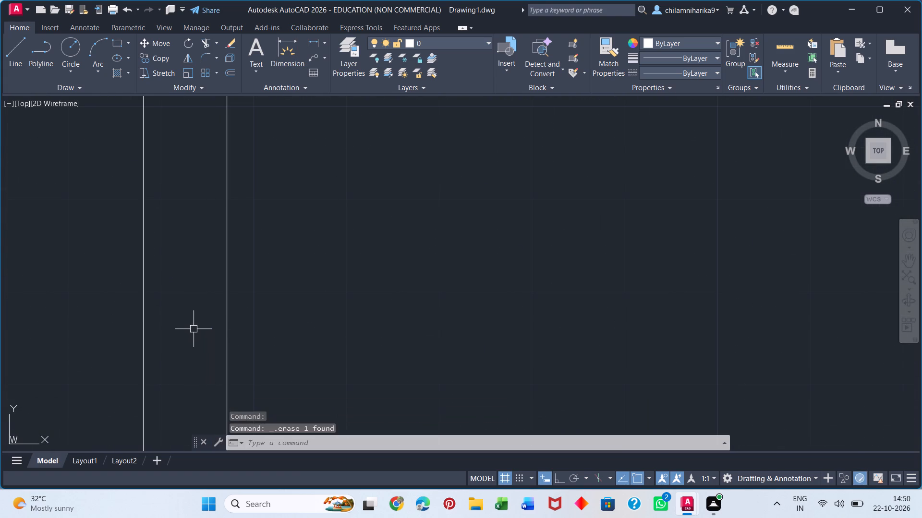
Offset the inner line of the bottom wall 12' upward.
scroll(213, 327, "down", 4)
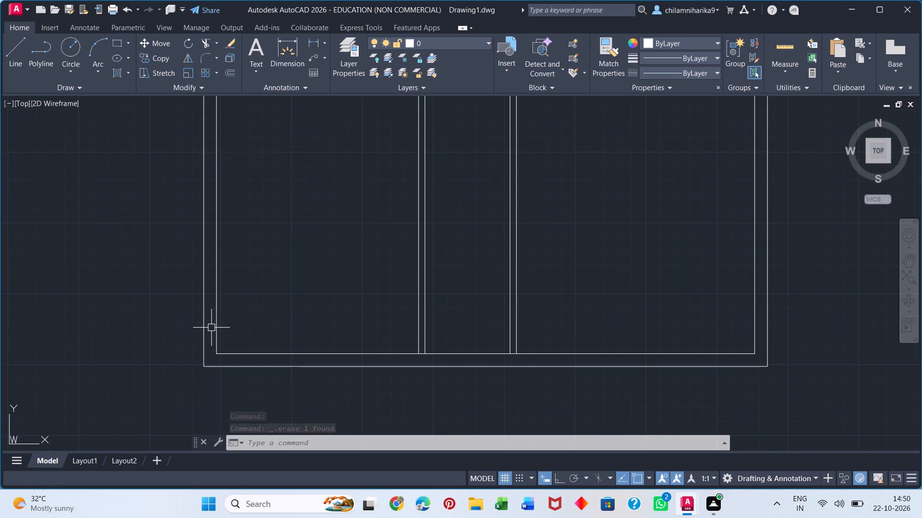
scroll(211, 328, "down", 4)
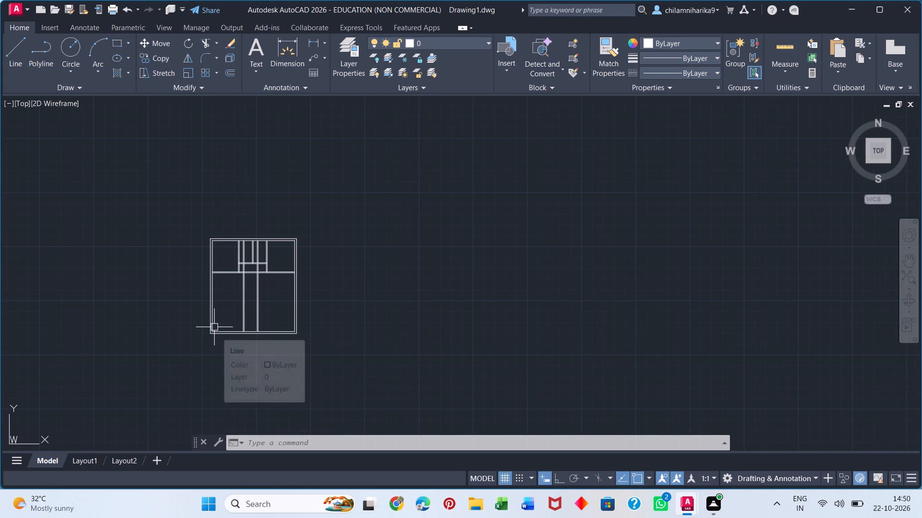
scroll(228, 328, "up", 3)
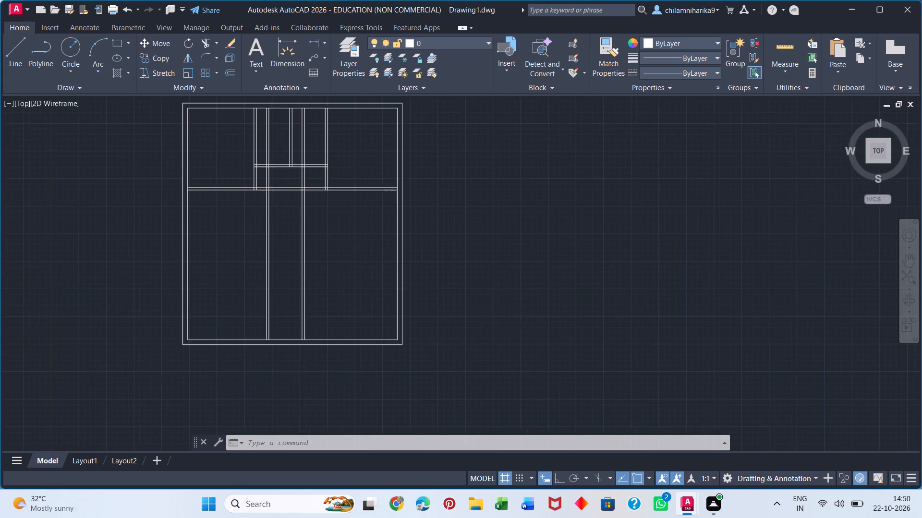
middle_click_drag(227, 331, 247, 370)
key("o")
key("Return")
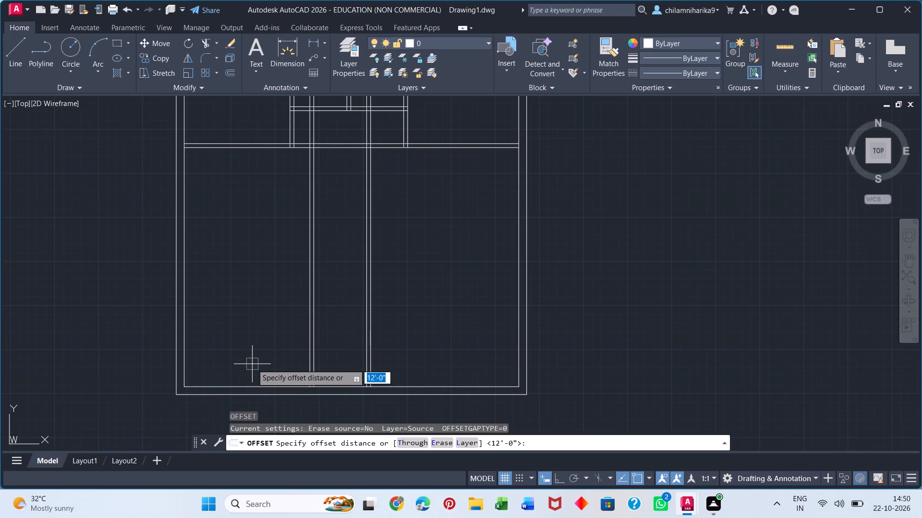
type("12")
key("apostrophe")
key("Return")
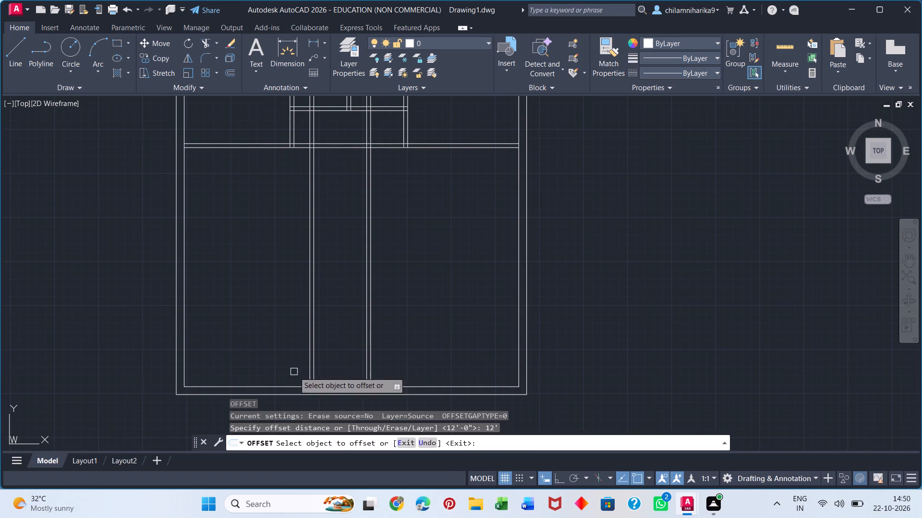
left_click(430, 386)
left_click(416, 344)
key("space")
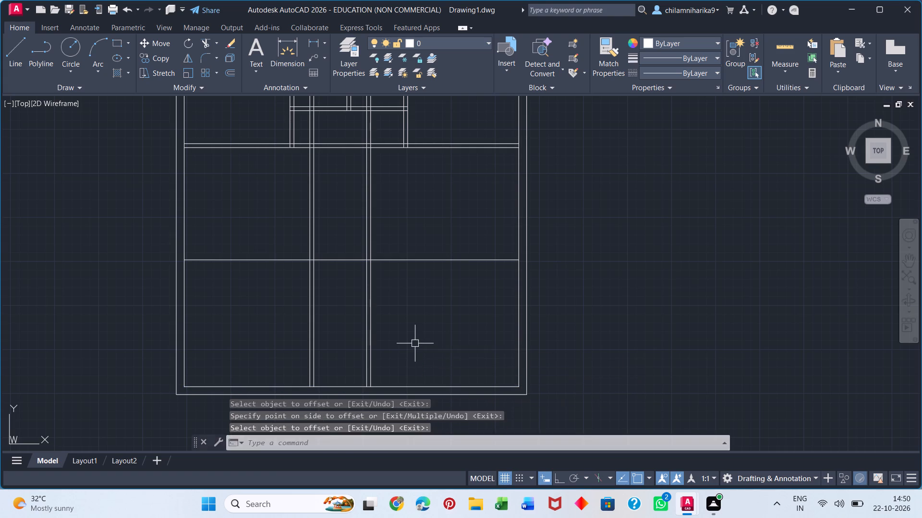
Offset the new horizontal line 4.5" upward to form a horizontal partition.
key("space")
key("4")
type(".5")
key("shift+quotedbl")
key("Return")
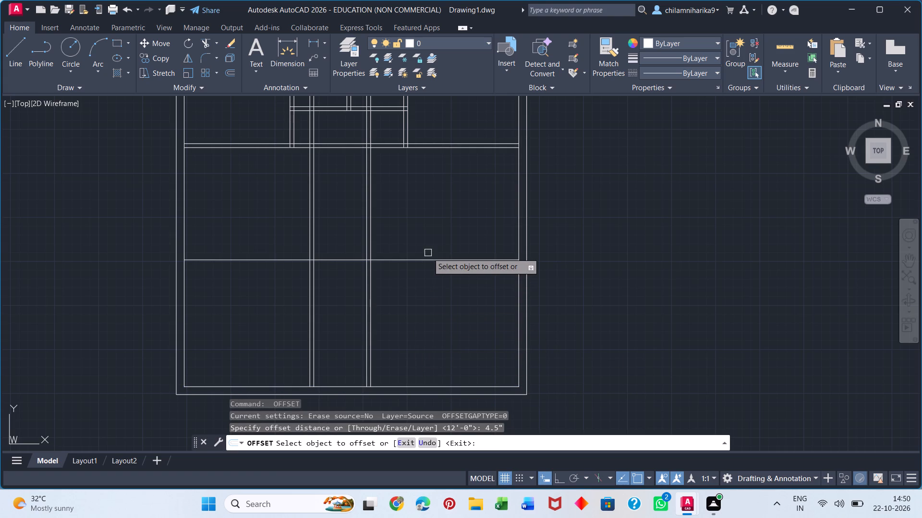
left_click(430, 260)
left_click(436, 238)
key("space")
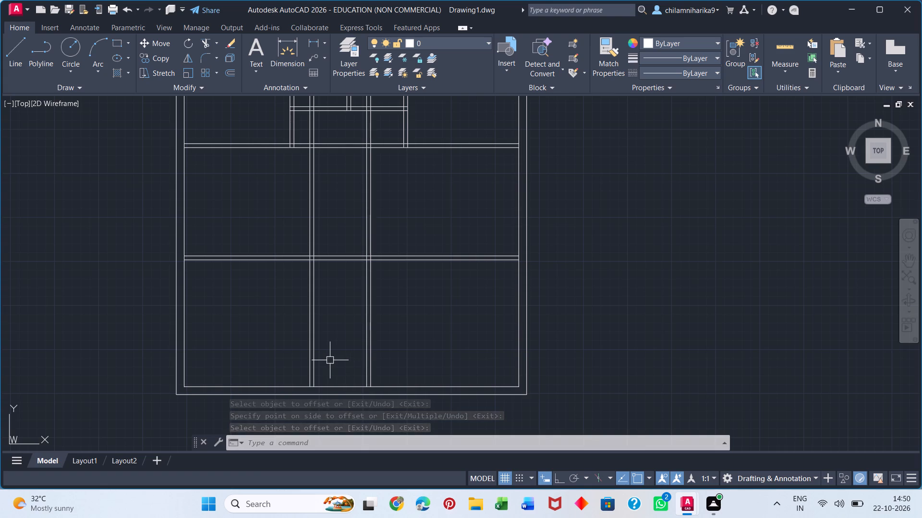
Offset the inner line of the bottom wall 8'6" upward.
key("o")
key("Return")
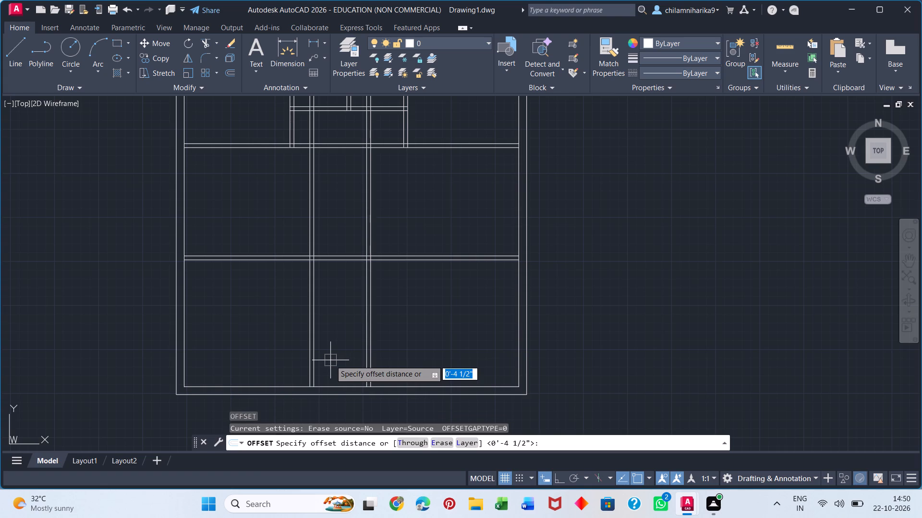
type("8'6")
key("shift+quotedbl")
key("Return")
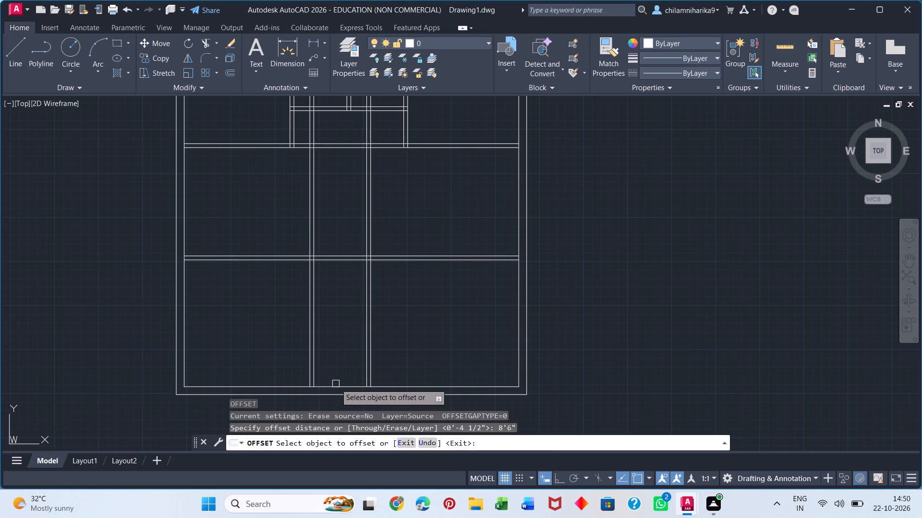
left_click(336, 384)
left_click(333, 355)
key("space")
Offset the new lower horizontal line 4.5" upward to form a second horizontal partition.
key("space")
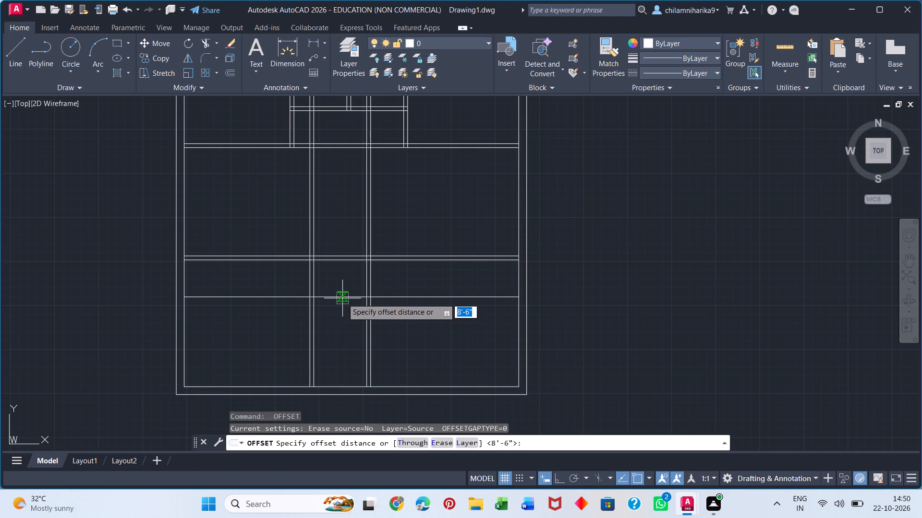
type("4.5\"")
key("Return")
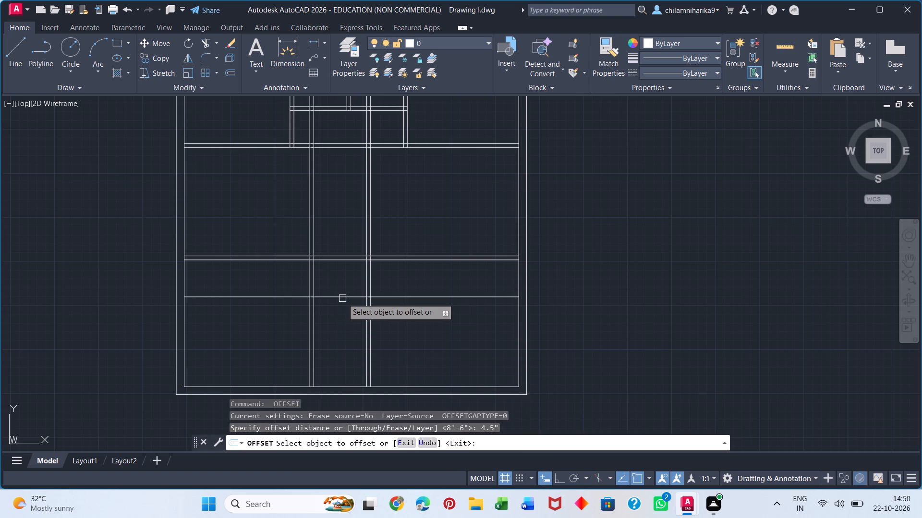
left_click(342, 298)
left_click(341, 281)
key("space")
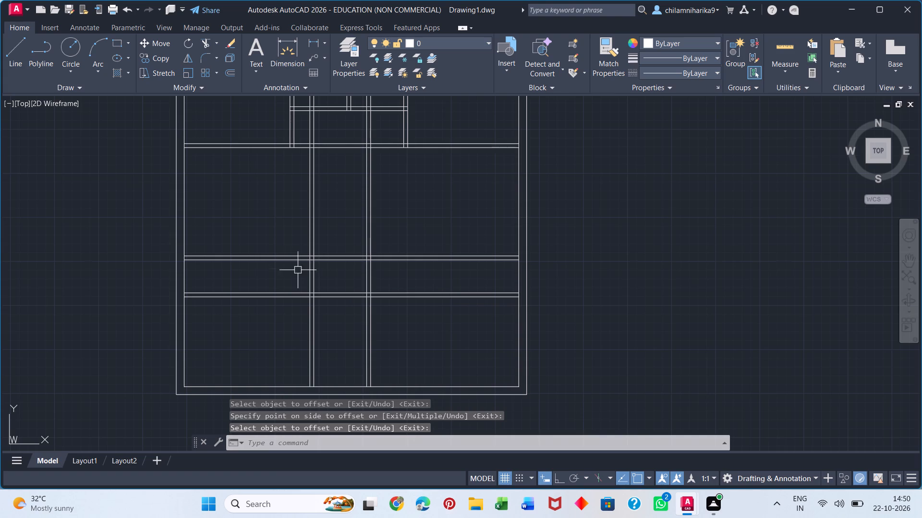
Trim the upper of the two new horizontal partitions away between the two long vertical partitions.
type("TR")
key("Return")
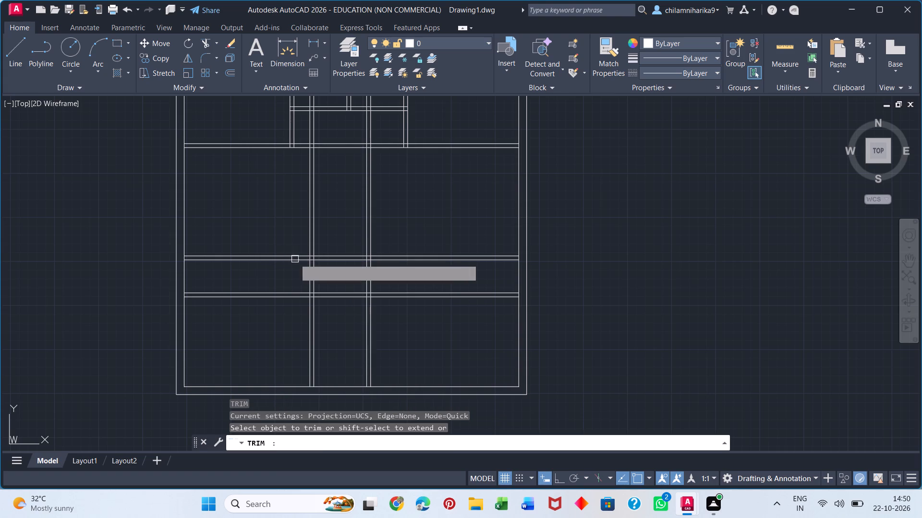
left_click(341, 236)
left_click(343, 269)
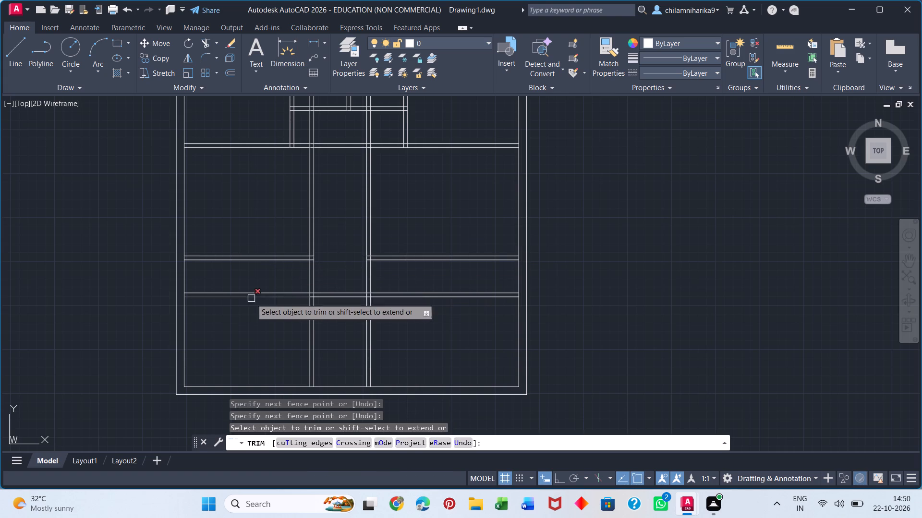
Trim the lower new horizontal partition away on both outer sides, keeping only its part between the two vertical partitions.
left_click(247, 276)
left_click(254, 303)
left_click(418, 283)
left_click(416, 318)
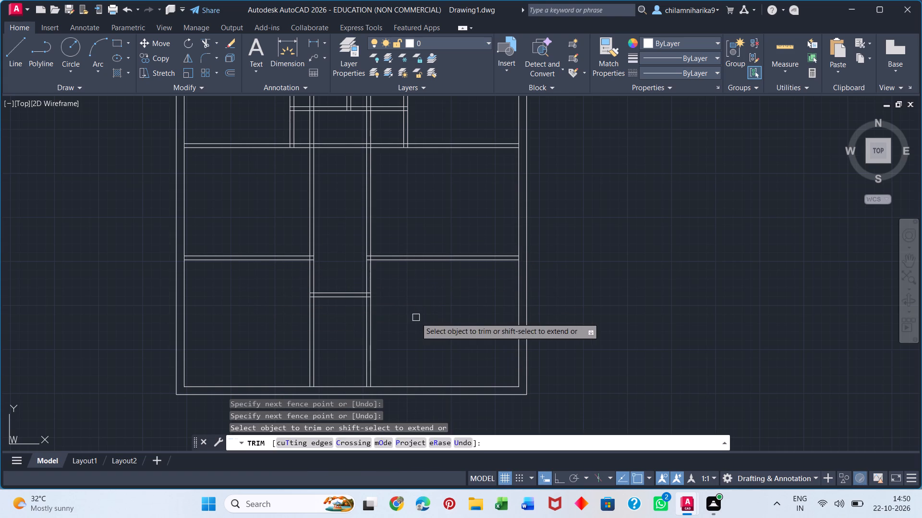
Undo the last trimming of the two new horizontal partitions in the lower part of the plan.
key("space")
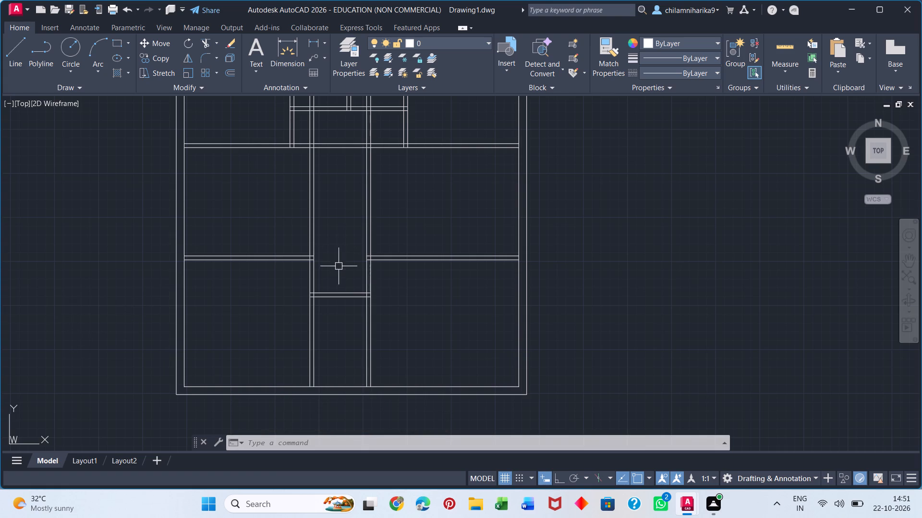
key("ctrl+z")
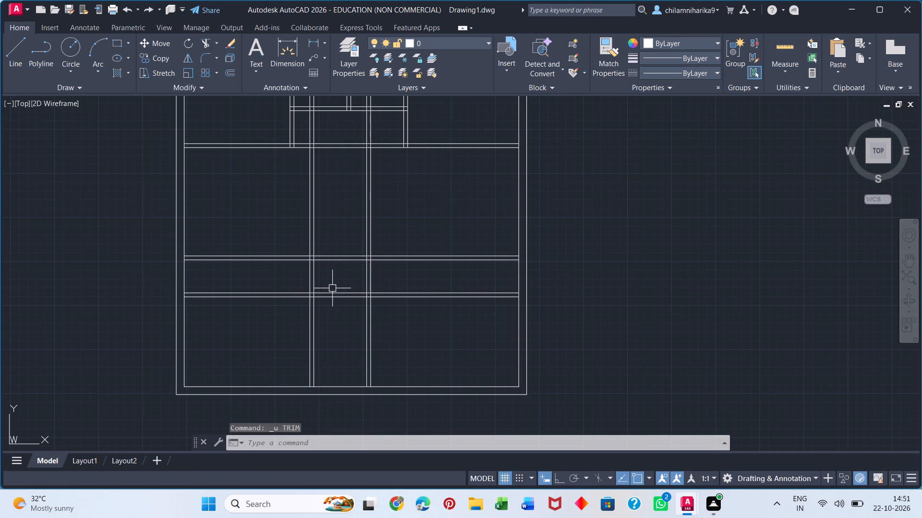
Trim the lower new horizontal partition on both outer sides, keeping only its part between the two long vertical partitions.
key("t")
key("r")
key("space")
left_click_drag(272, 279, 263, 287)
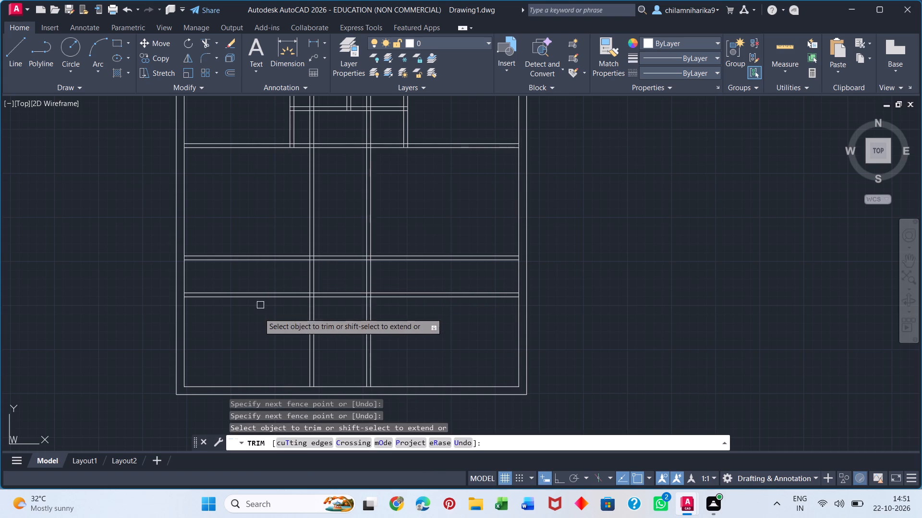
left_click(243, 276)
left_click(249, 323)
left_click(438, 278)
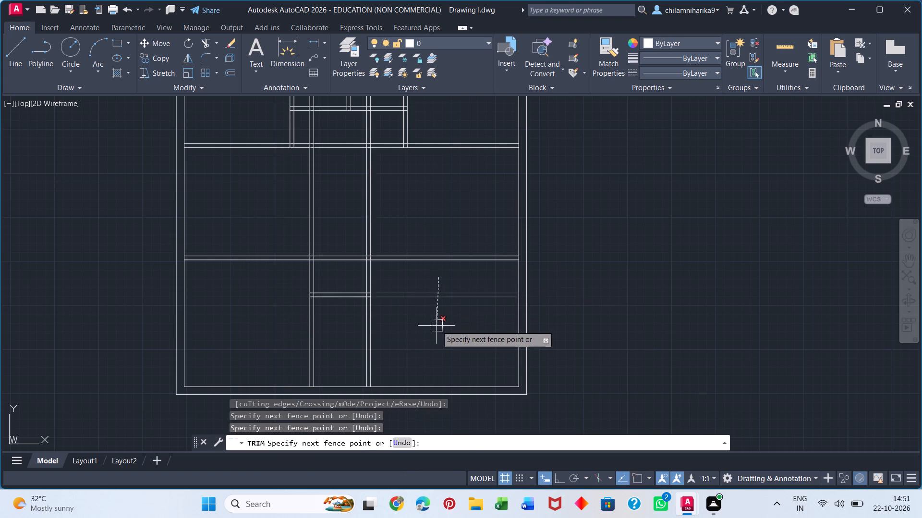
left_click(437, 326)
key("space")
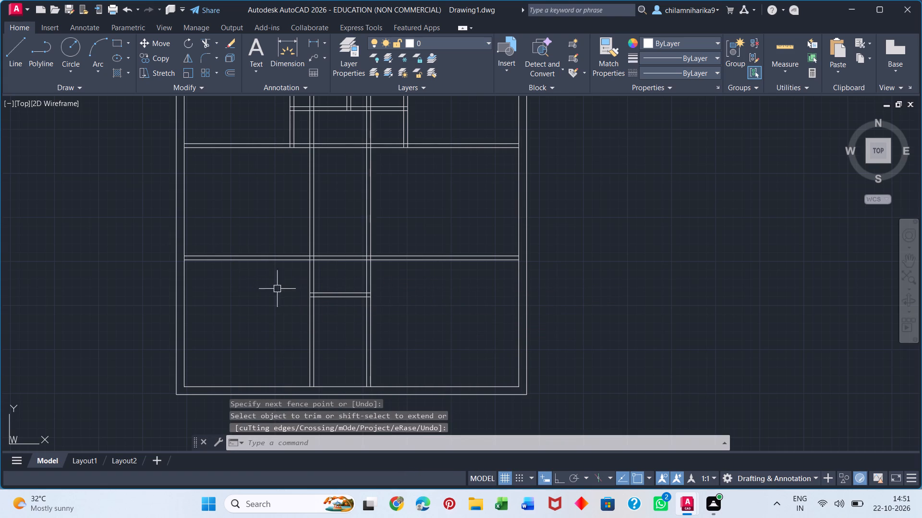
Trim the left long vertical partition between the full-width horizontal partition and the short one below it.
key("t")
type("R")
key("space")
left_click(334, 281)
left_click(256, 287)
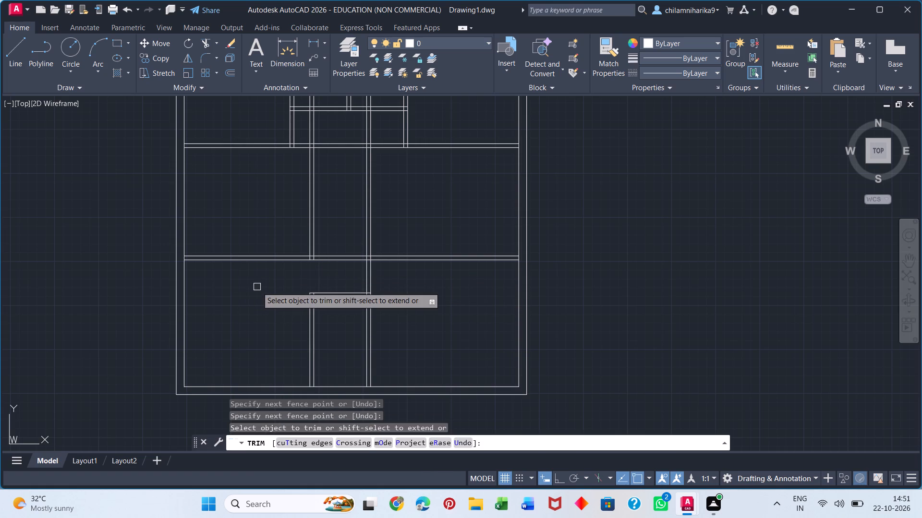
key("space")
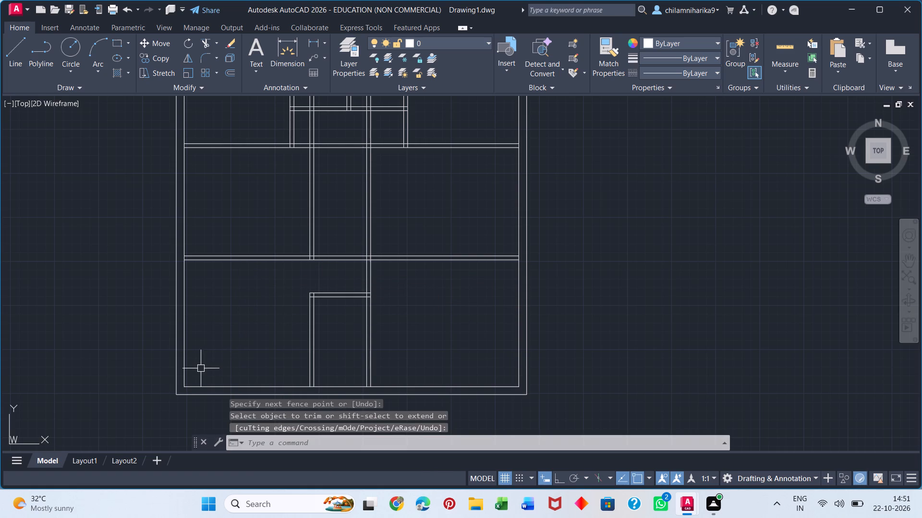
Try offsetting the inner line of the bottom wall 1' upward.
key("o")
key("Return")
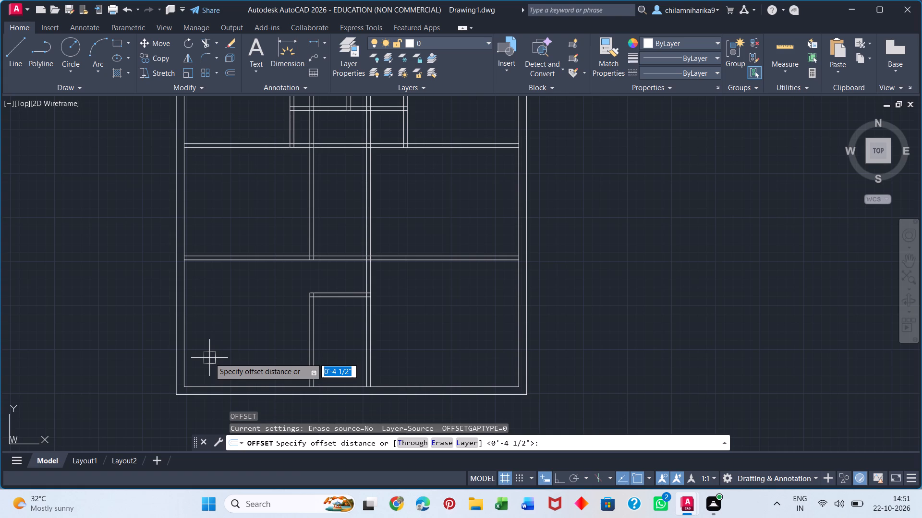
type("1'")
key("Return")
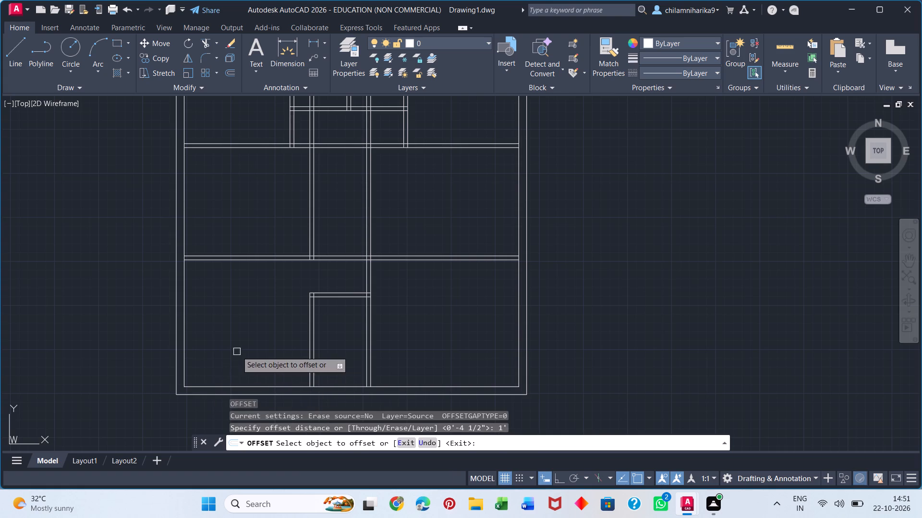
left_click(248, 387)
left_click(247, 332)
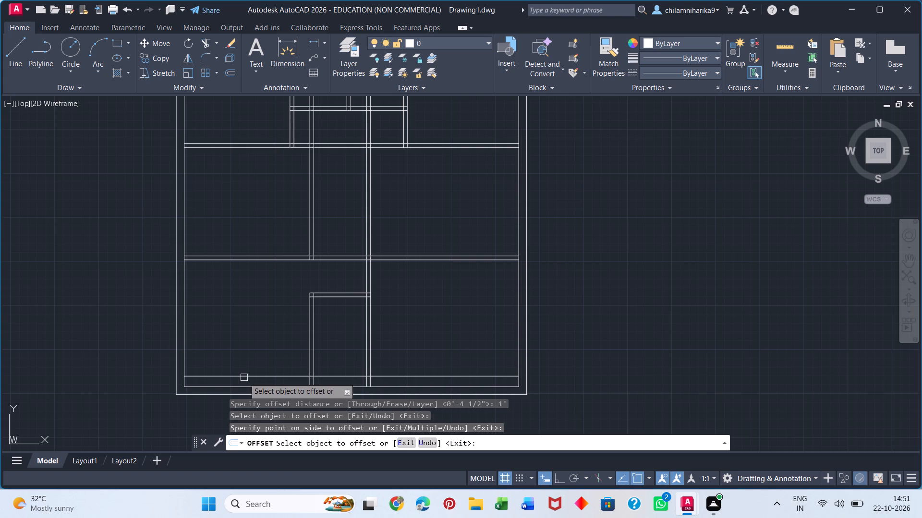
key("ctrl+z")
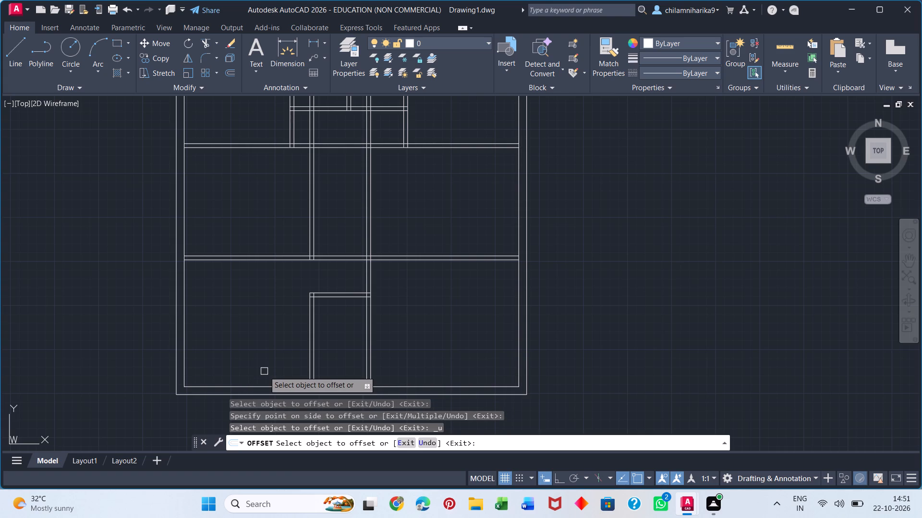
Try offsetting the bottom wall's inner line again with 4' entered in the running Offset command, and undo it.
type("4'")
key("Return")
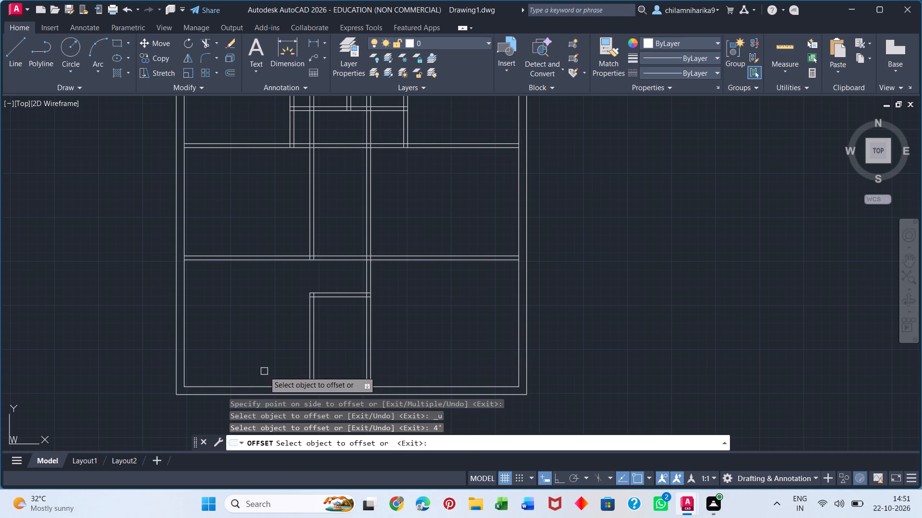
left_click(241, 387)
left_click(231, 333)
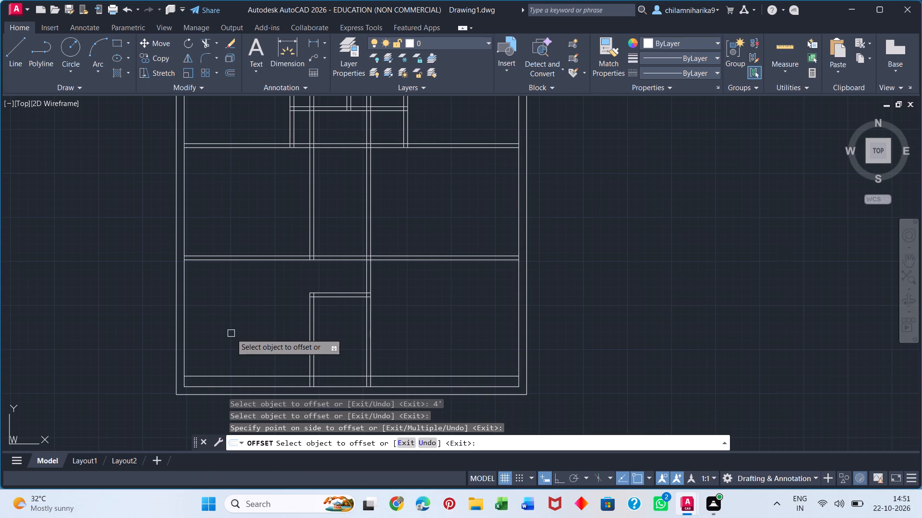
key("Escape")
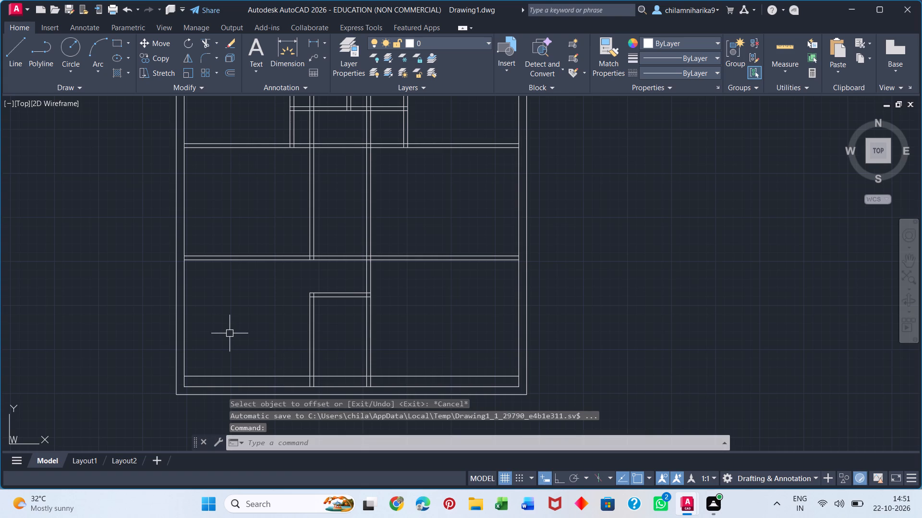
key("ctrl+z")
Offset the inner line of the bottom wall 4' upward.
key("o")
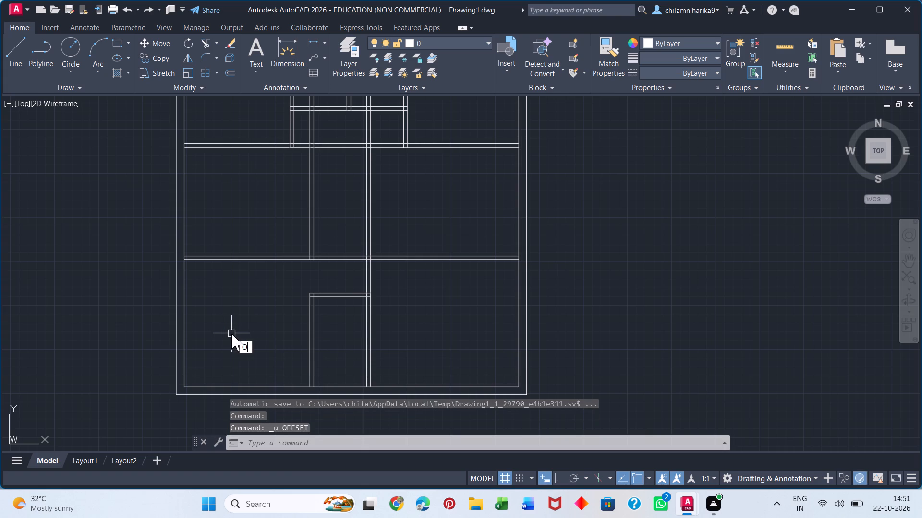
key("Return")
type("4'")
key("Return")
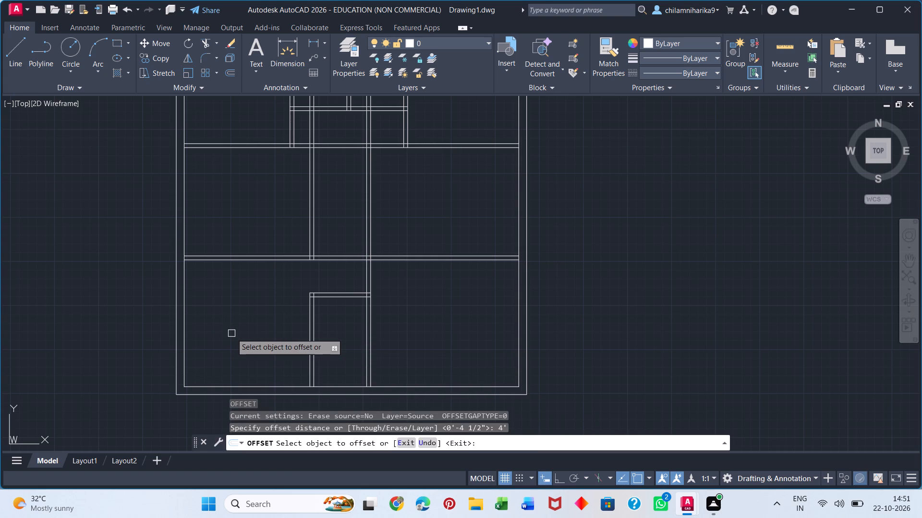
left_click(242, 388)
left_click(238, 325)
key("space")
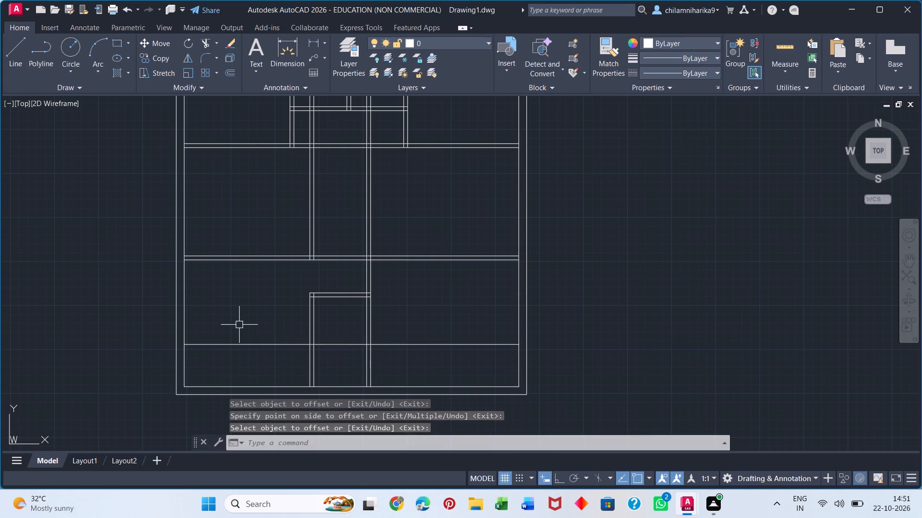
Offset the new horizontal line above the bottom wall 4.5" upward to form another partition.
key("space")
type("4.5\"")
key("Return")
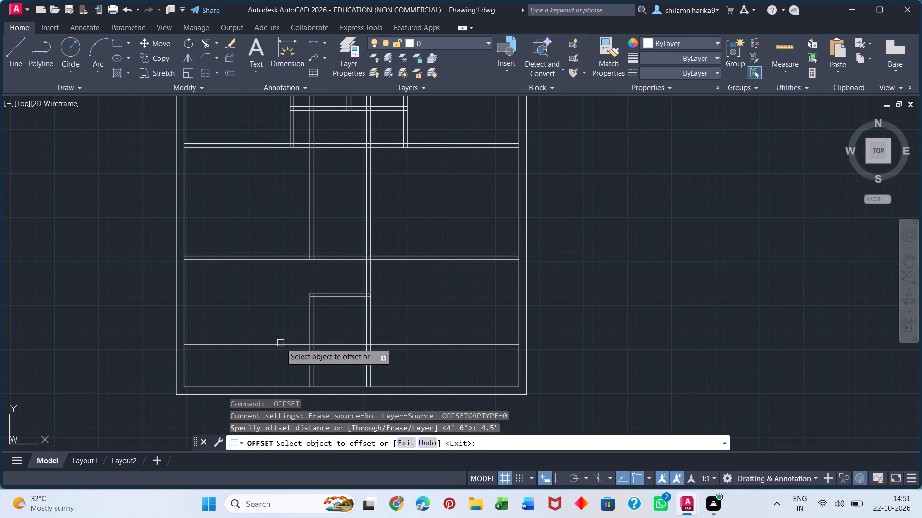
left_click(279, 346)
left_click(262, 315)
key("space")
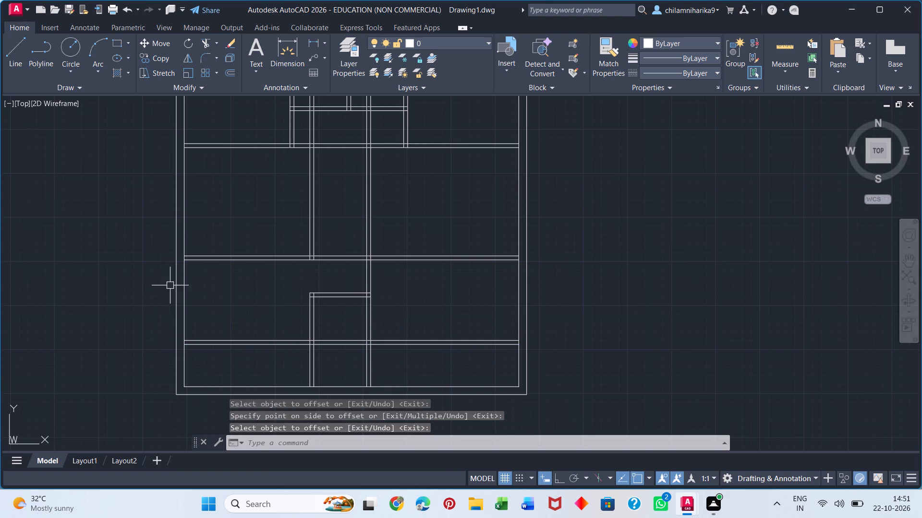
Trim the new bottom partition between the long vertical partitions and on their right side, keeping only its left part.
type("TR")
key("Return")
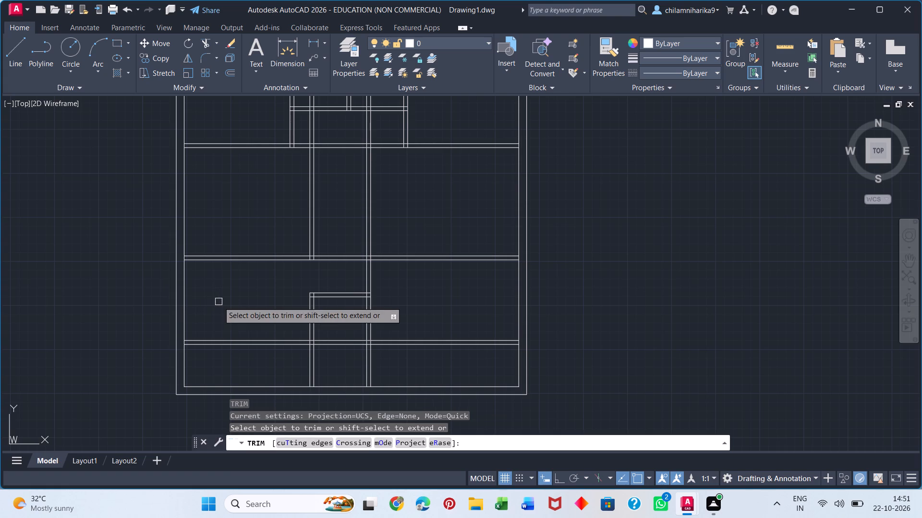
left_click(348, 322)
left_click(341, 359)
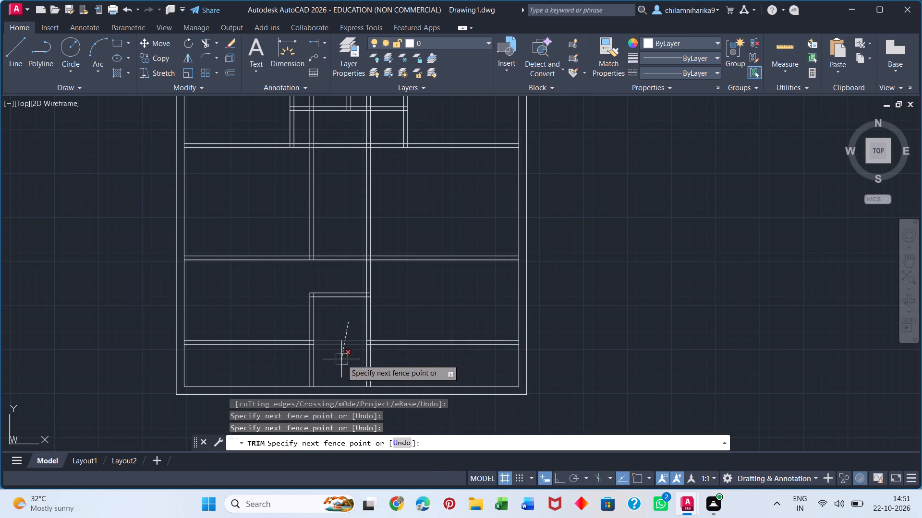
left_click(446, 292)
left_click(419, 364)
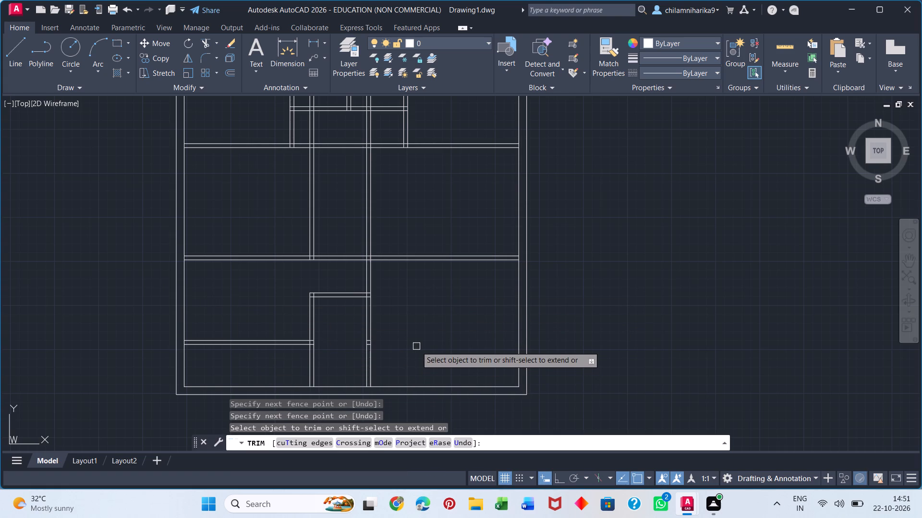
key("space")
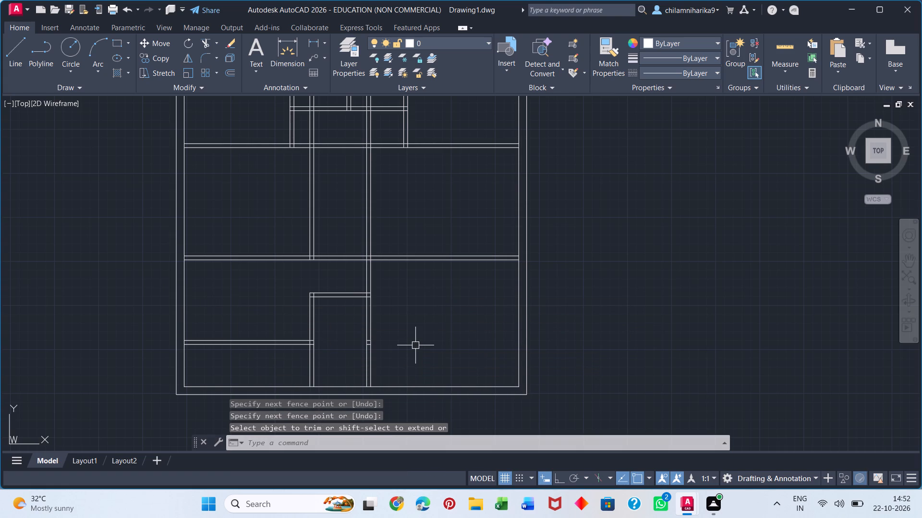
Trim both long vertical partitions out of the middle band between the two full-width horizontal partitions.
scroll(230, 362, "down", 2)
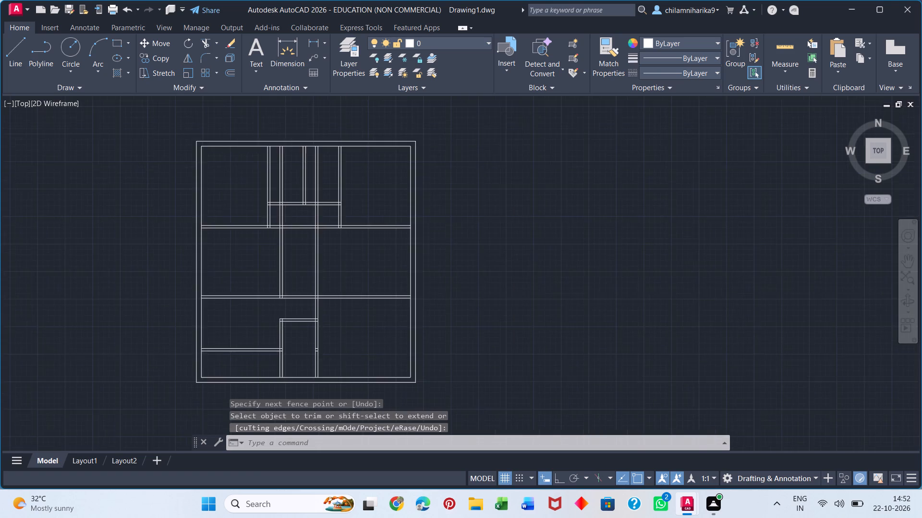
scroll(230, 362, "down", 5)
scroll(267, 341, "up", 5)
middle_click_drag(86, 318, 170, 322)
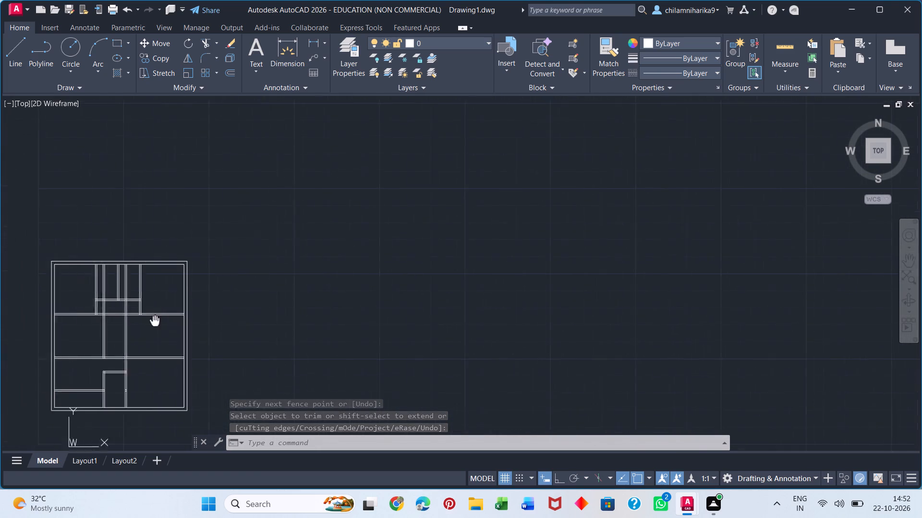
middle_click_drag(170, 322, 243, 314)
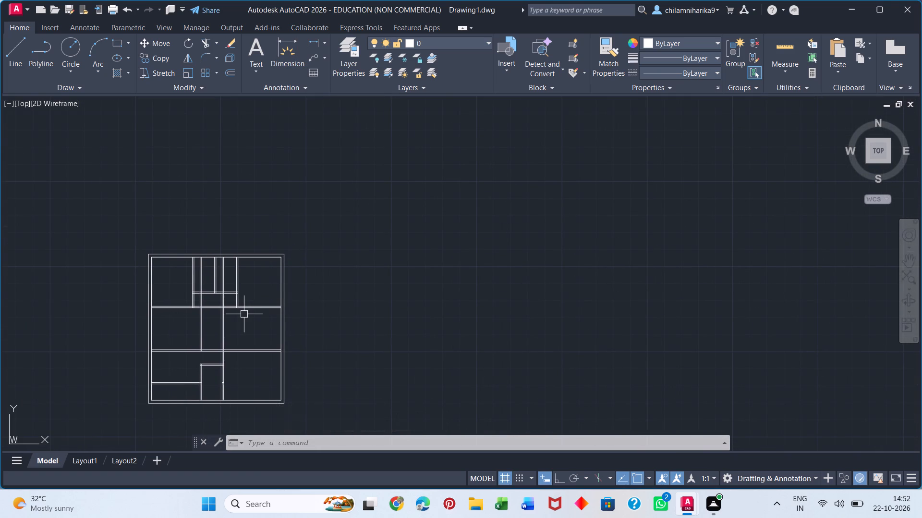
scroll(196, 264, "up", 4)
scroll(237, 288, "down", 2)
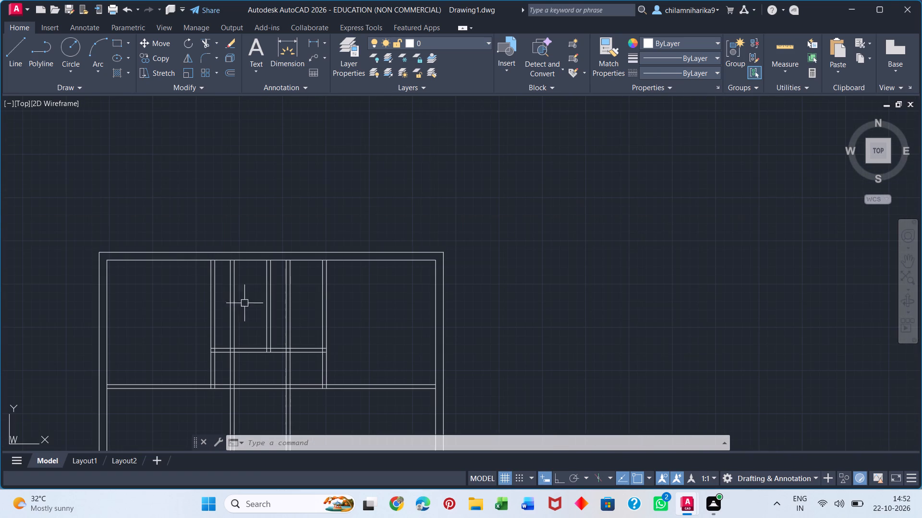
middle_click_drag(268, 318, 307, 307)
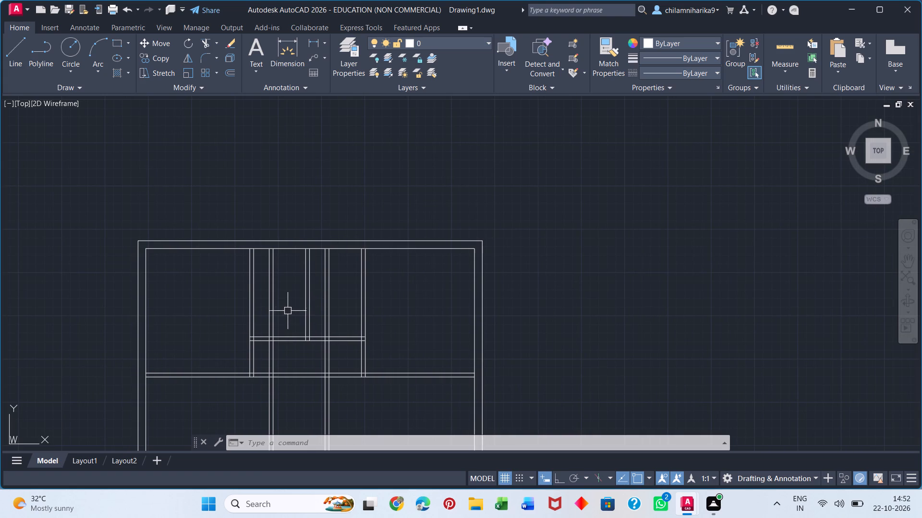
type("TR")
key("space")
middle_click_drag(255, 383, 255, 242)
left_click_drag(376, 277, 371, 277)
left_click(235, 280)
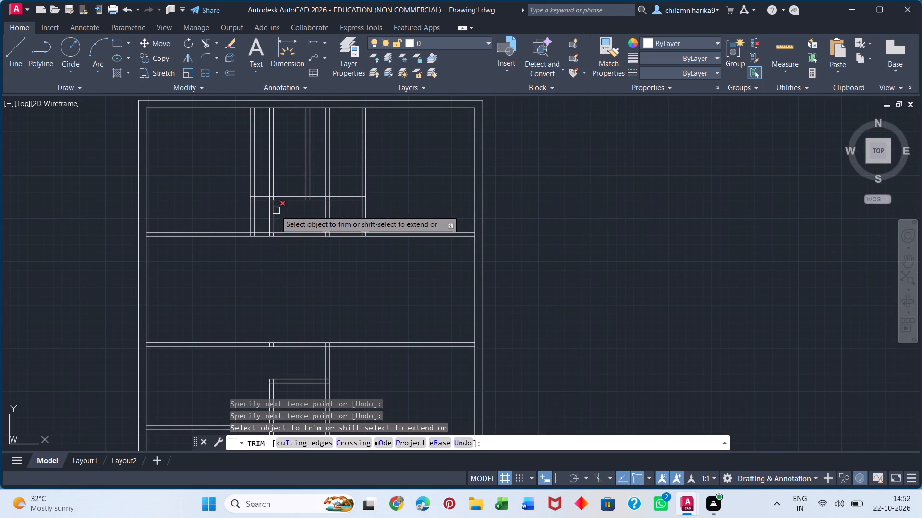
Trim both long vertical partitions out of the narrow strip just below the two small top rooms.
left_click(290, 219)
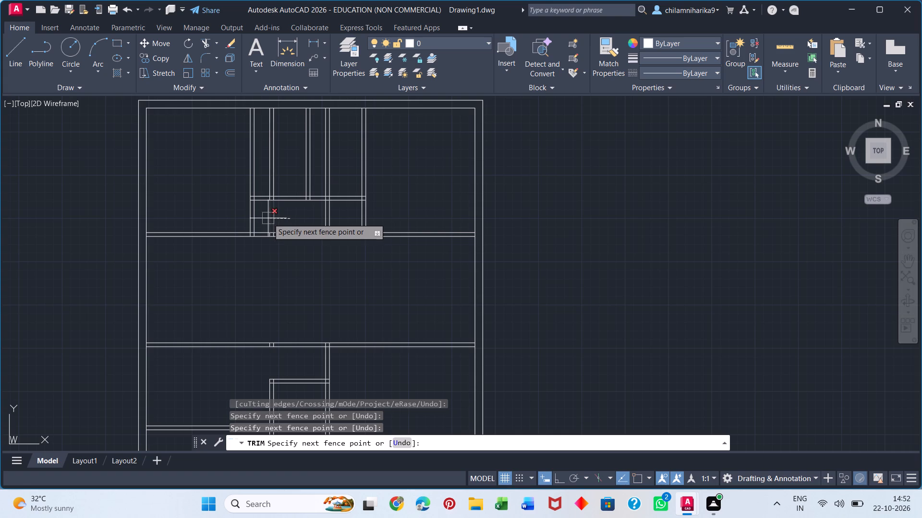
left_click(268, 218)
left_click_drag(343, 211, 315, 209)
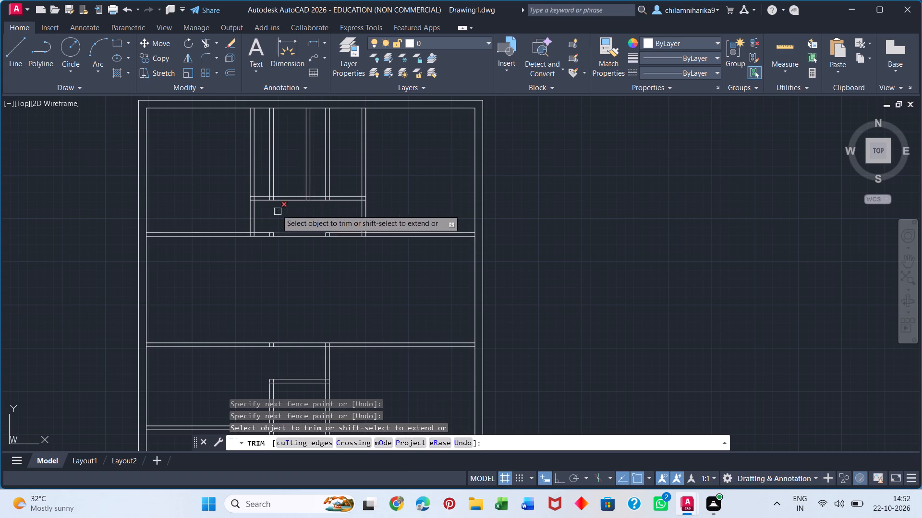
Trim both long vertical partitions out of the two small top rooms, down to the rooms' bottom partition.
left_click(283, 172)
left_click(272, 171)
left_click(271, 171)
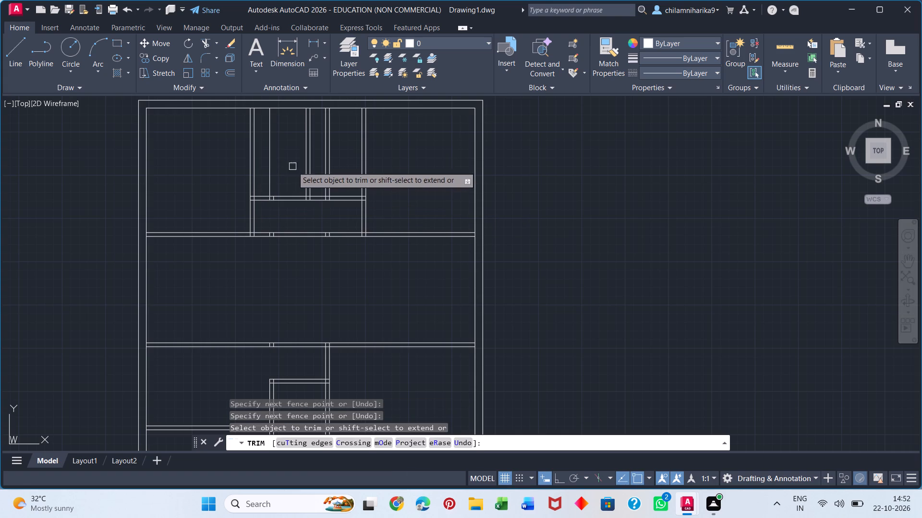
left_click(271, 167)
left_click(340, 170)
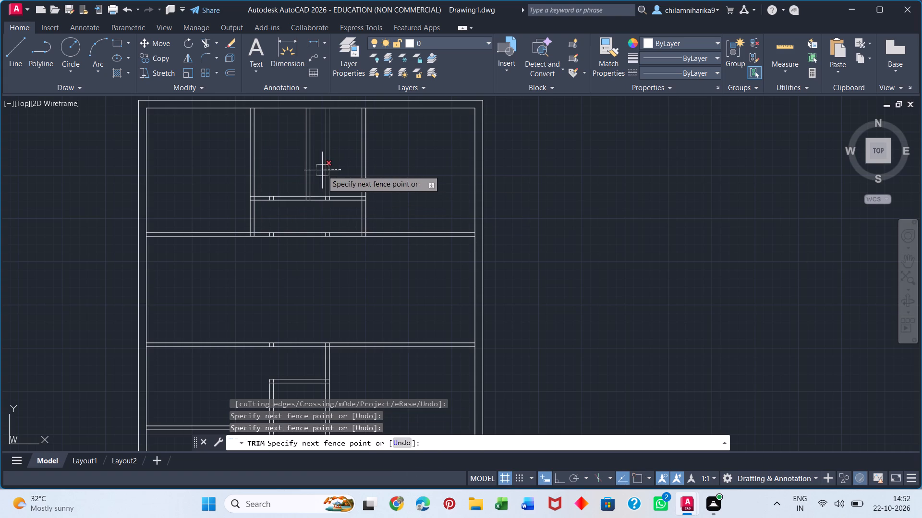
left_click(322, 170)
middle_click_drag(305, 304, 282, 166)
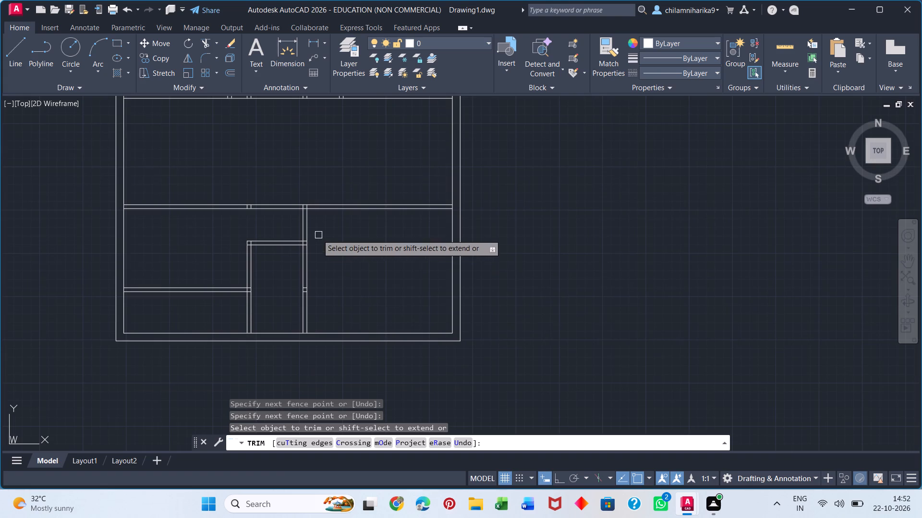
middle_click_drag(193, 154, 252, 311)
key("space")
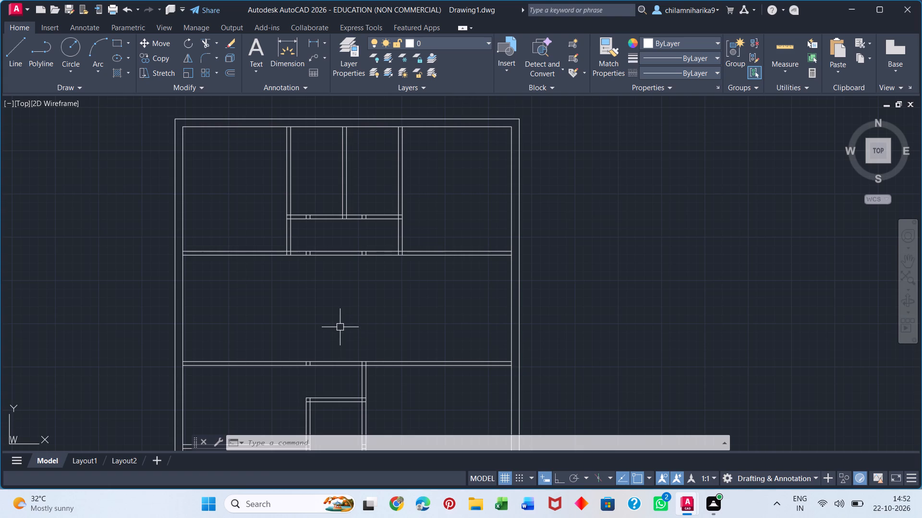
Offset the inner line of the right outer wall 11' to the left.
key("o")
key("Return")
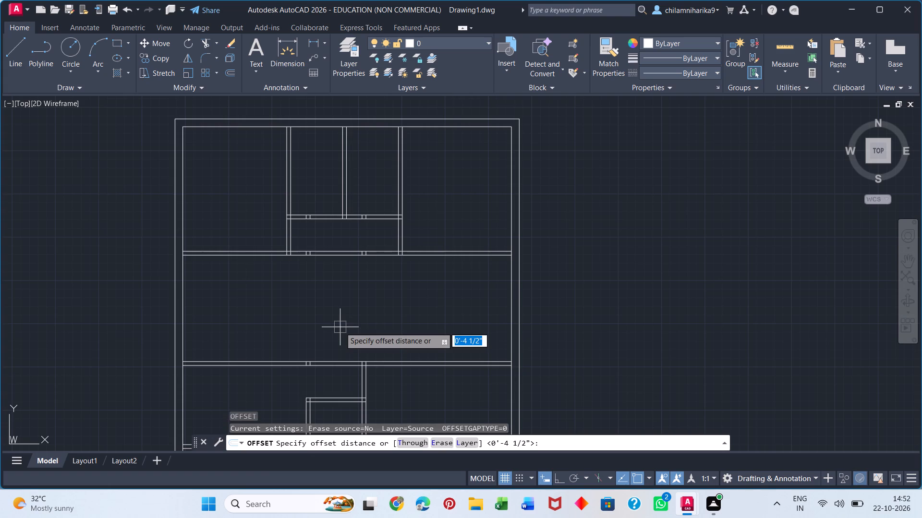
type("11'")
key("Return")
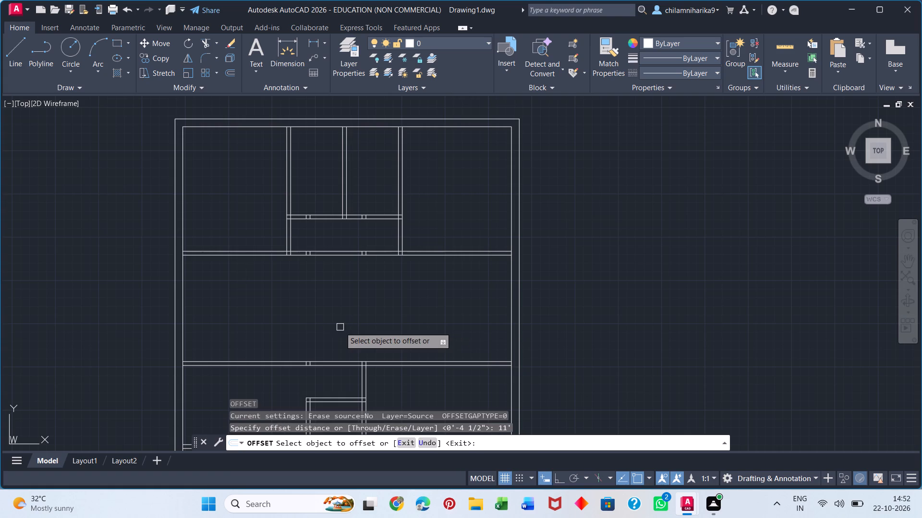
left_click(510, 306)
left_click(439, 314)
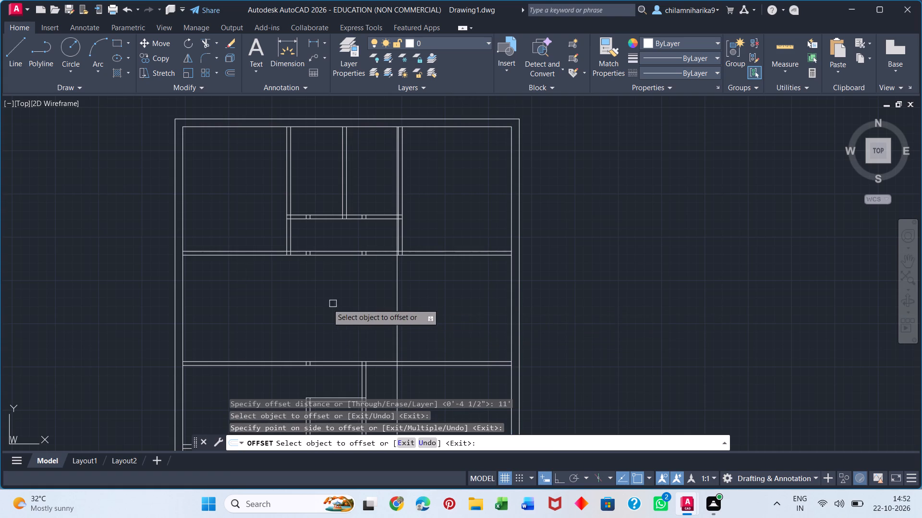
key("space")
Offset the new vertical line through the middle band 8'6" to the left.
key("space")
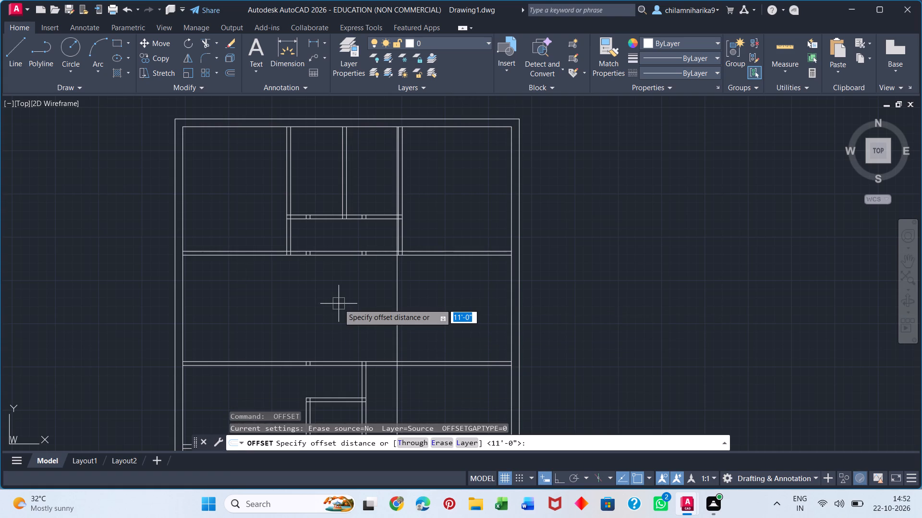
type("8'6")
key("shift+quotedbl")
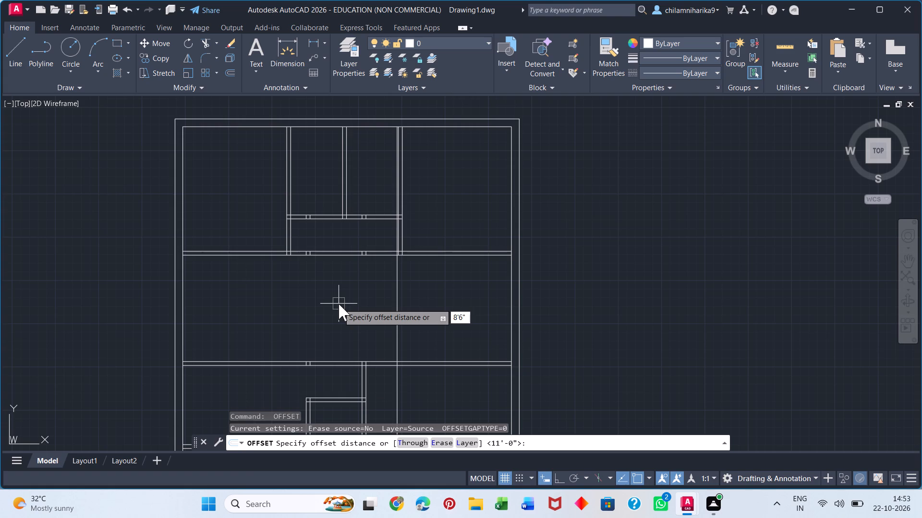
key("Return")
left_click(397, 303)
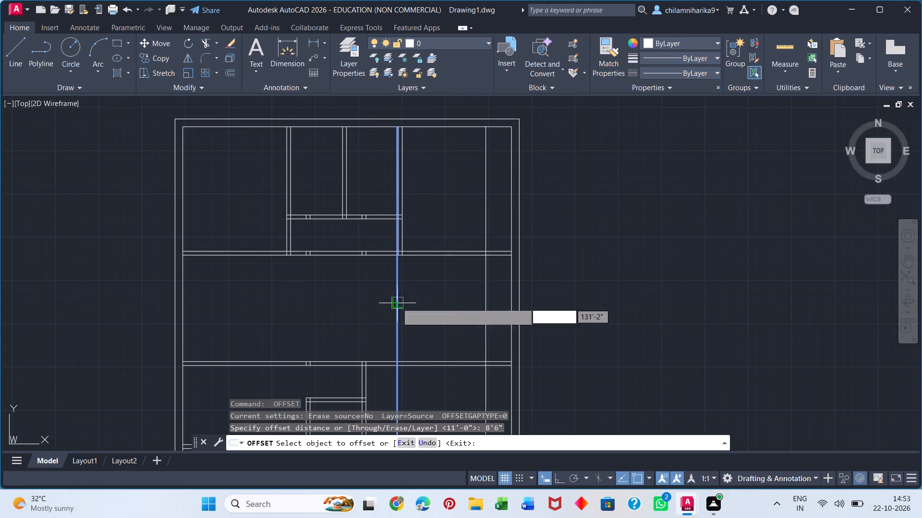
left_click(304, 316)
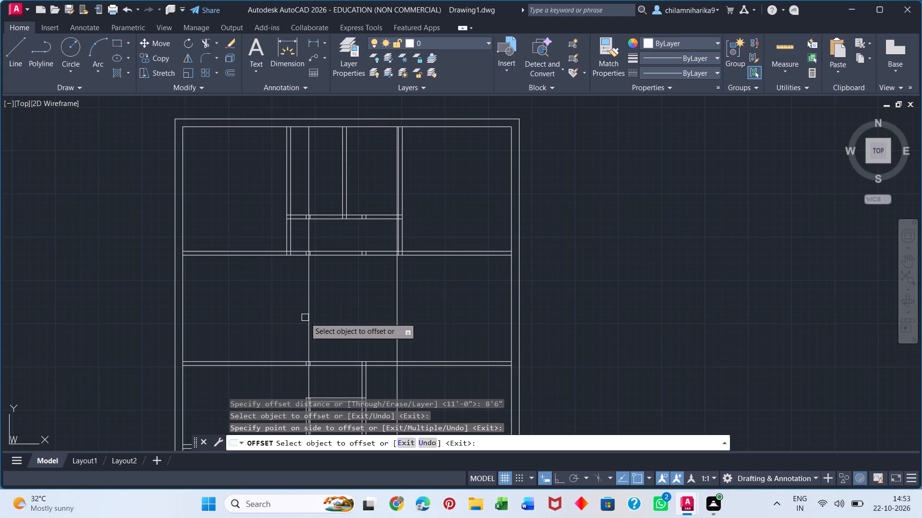
key("space")
Offset the newest vertical line 10'6" further left, toward the left outer wall.
key("space")
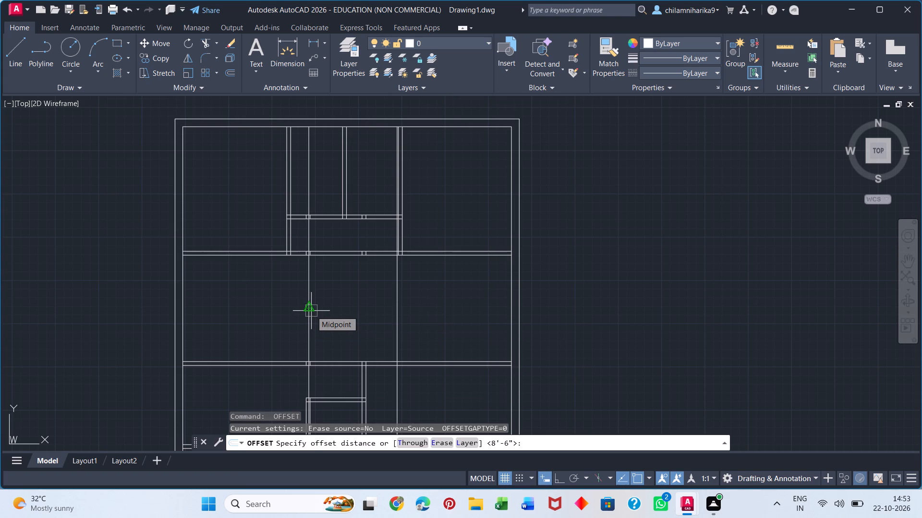
type("10'6\"")
key("Return")
left_click(309, 309)
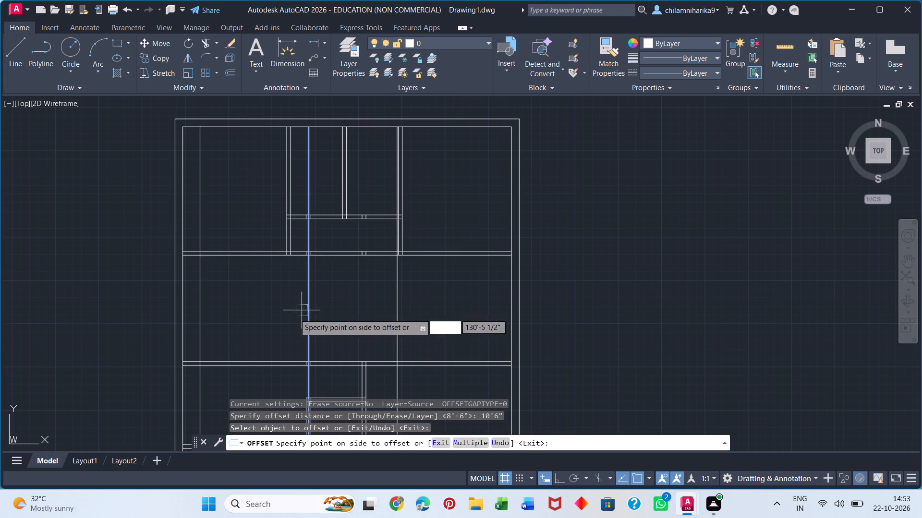
left_click(258, 316)
key("space")
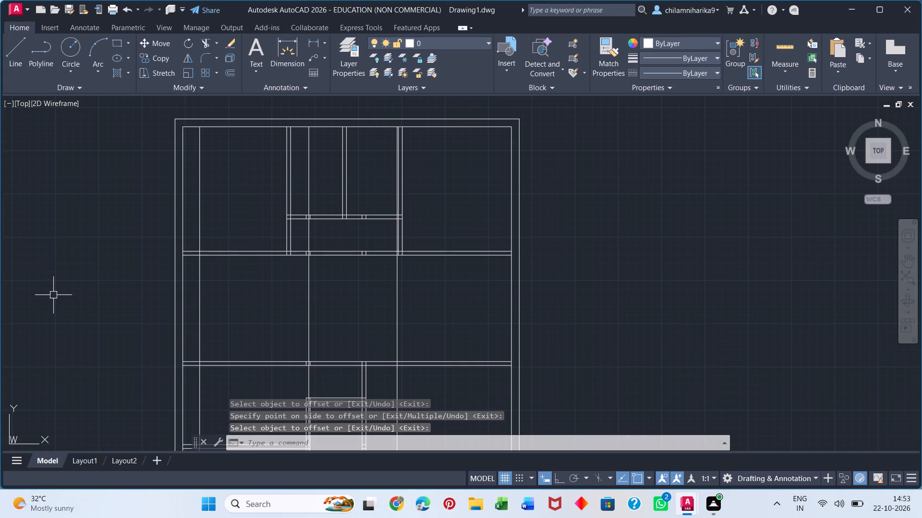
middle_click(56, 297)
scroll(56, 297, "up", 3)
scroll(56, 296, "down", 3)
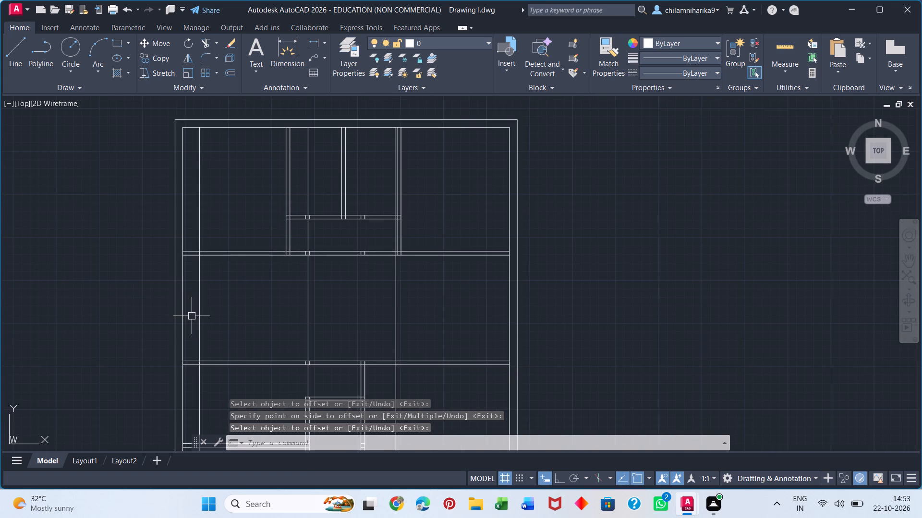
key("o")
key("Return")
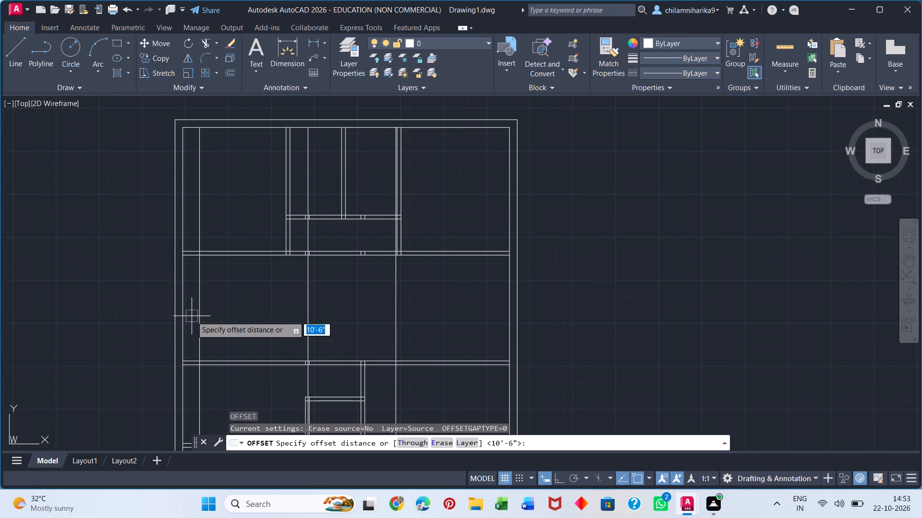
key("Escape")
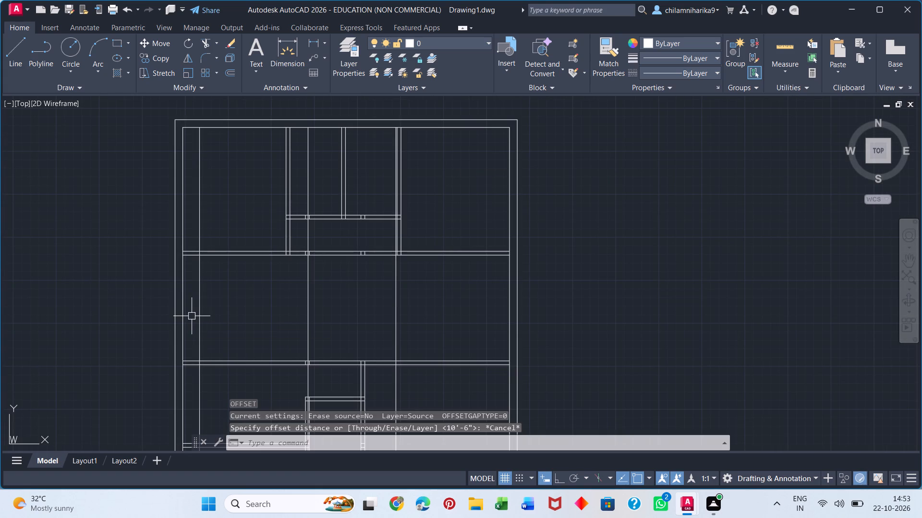
Offset the new vertical line nearest the left outer wall 9" to the left to form an inset wall.
key("o")
key("Return")
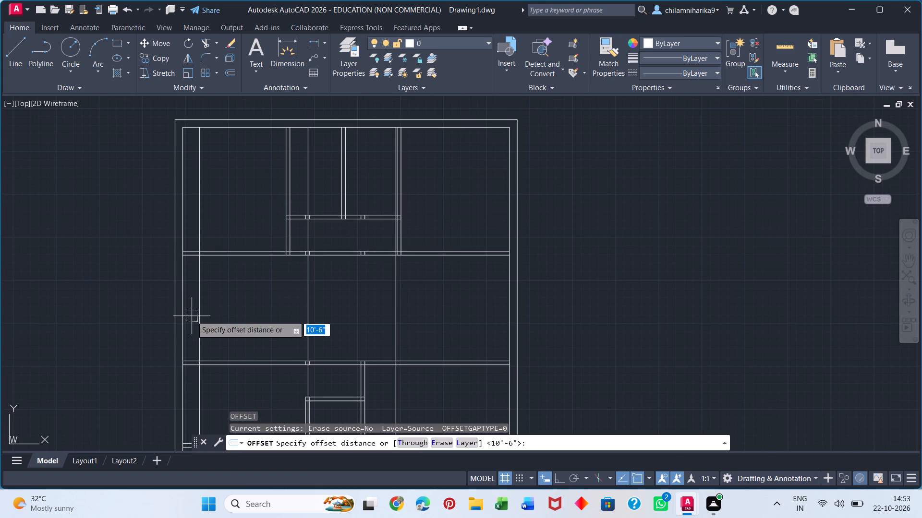
type("9\"")
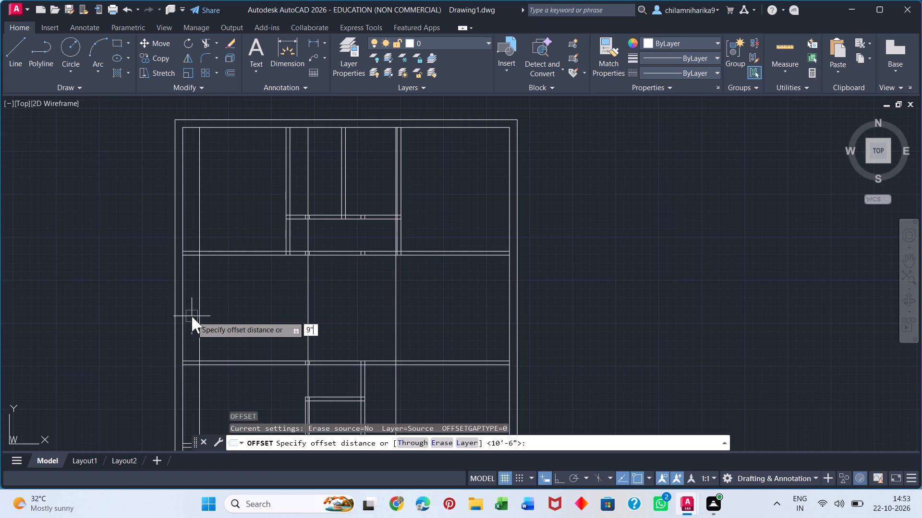
key("Return")
left_click(203, 308)
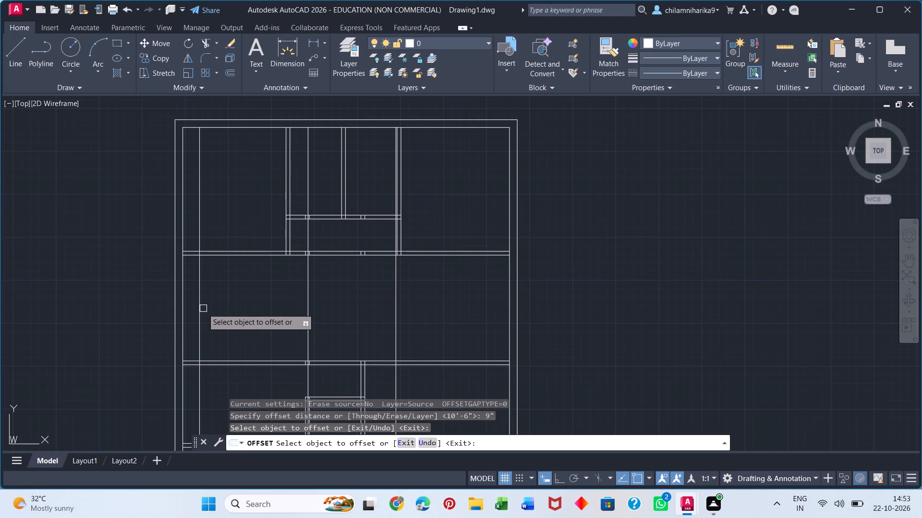
left_click(201, 310)
left_click(184, 312)
key("space")
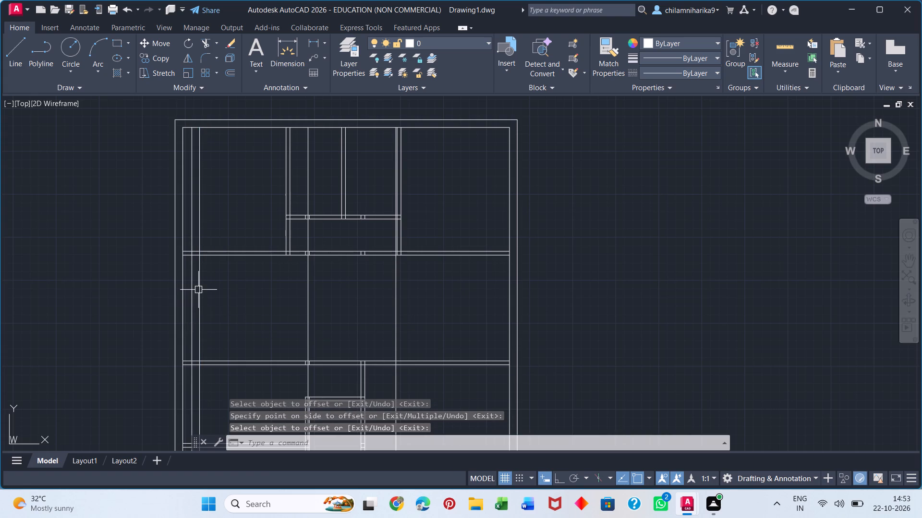
Trim the new 9" inset wall lines out of the rooms directly above and below the middle band.
type("TR")
key("Return")
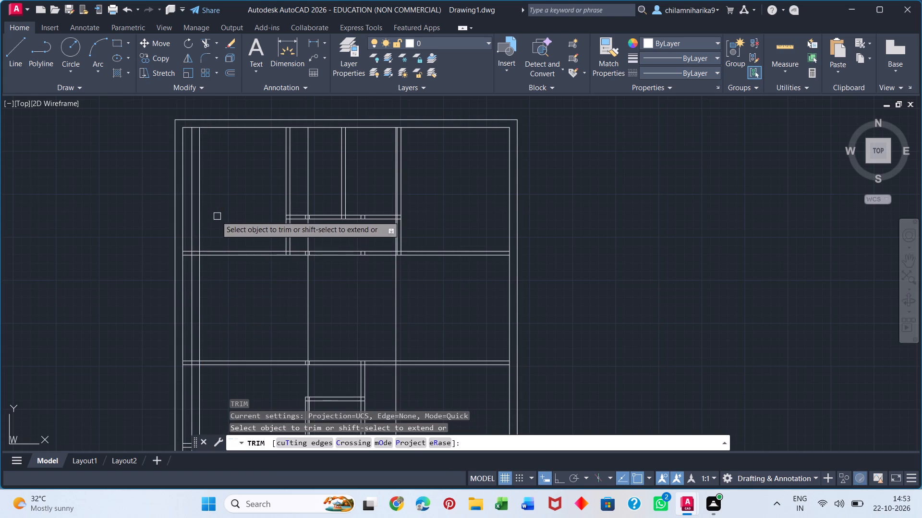
left_click(213, 225)
left_click(190, 237)
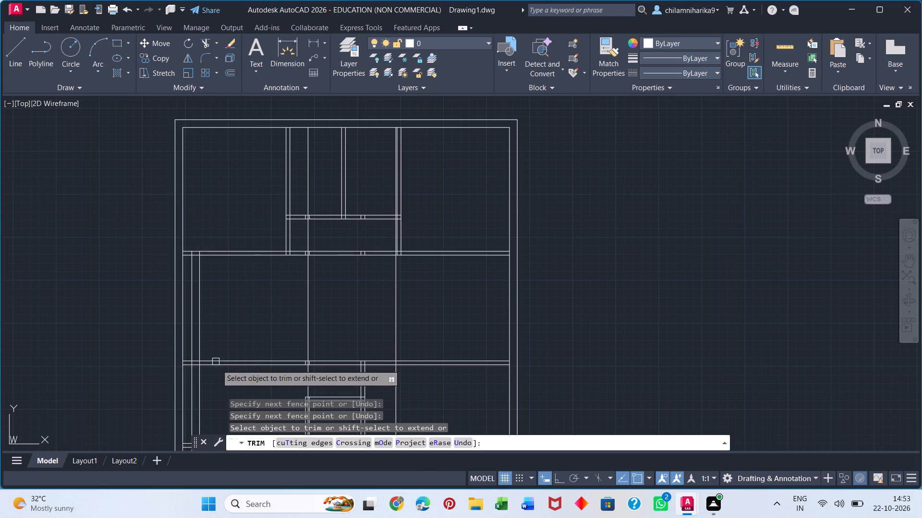
left_click(213, 401)
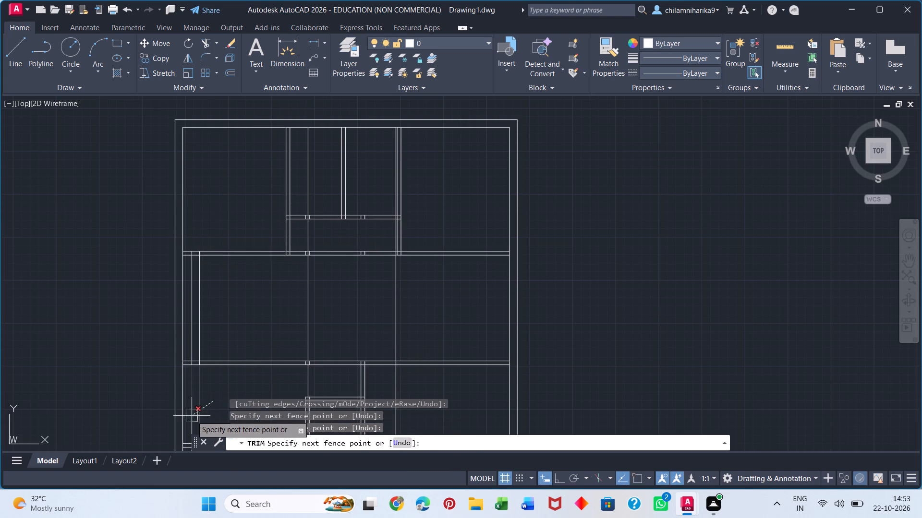
left_click(192, 416)
key("space")
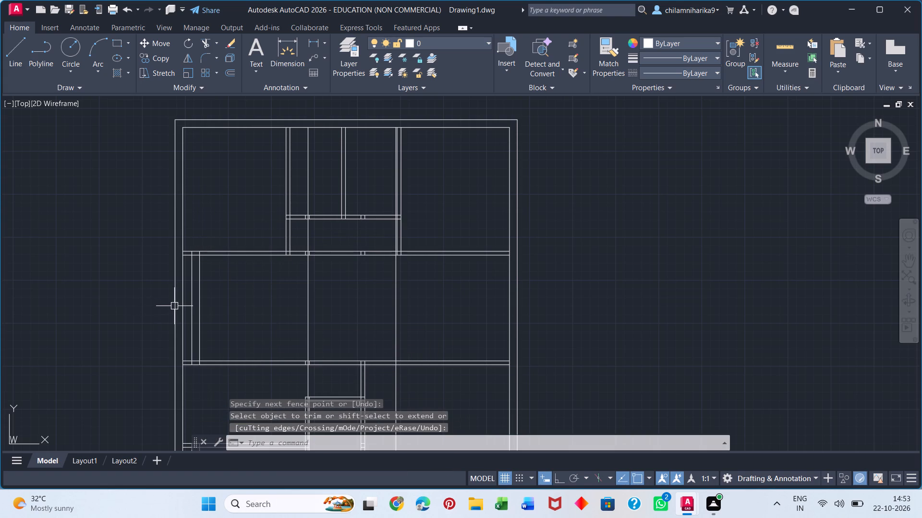
Draw a horizontal line extending the upper full-width partition's top edge leftward past the outer wall.
key("l")
key("Return")
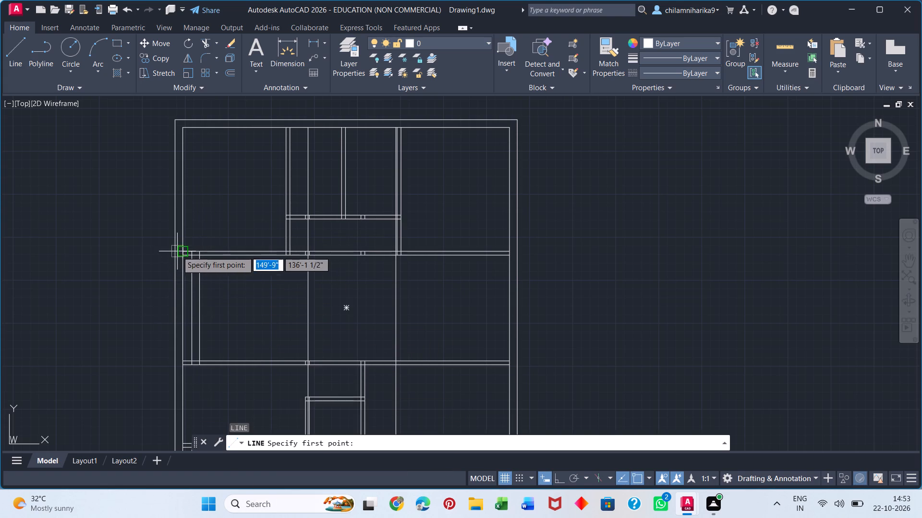
scroll(177, 251, "up", 5)
left_click(231, 248)
left_click(83, 247)
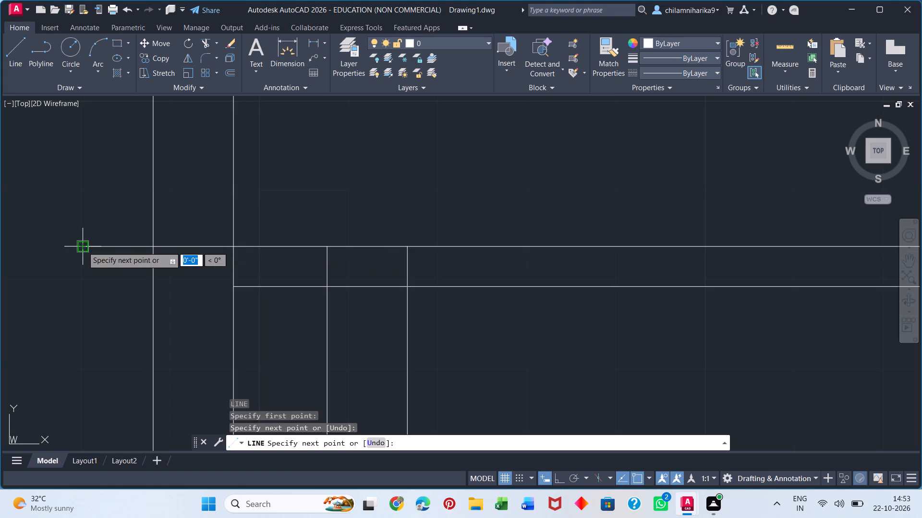
key("space")
Draw a horizontal line extending the lower full-width partition's bottom edge leftward past the outer wall.
scroll(88, 299, "down", 6)
scroll(96, 351, "up", 1)
middle_click_drag(95, 350, 105, 287)
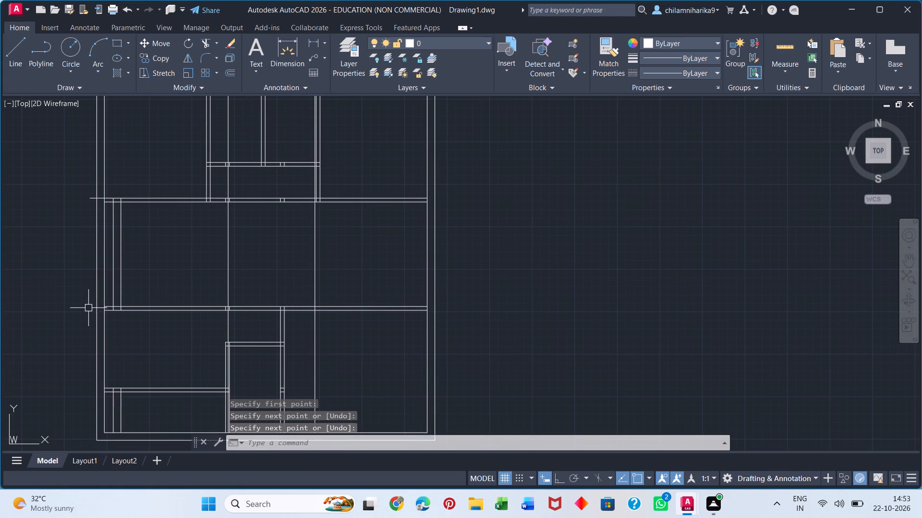
key("l")
key("Return")
scroll(88, 298, "up", 3)
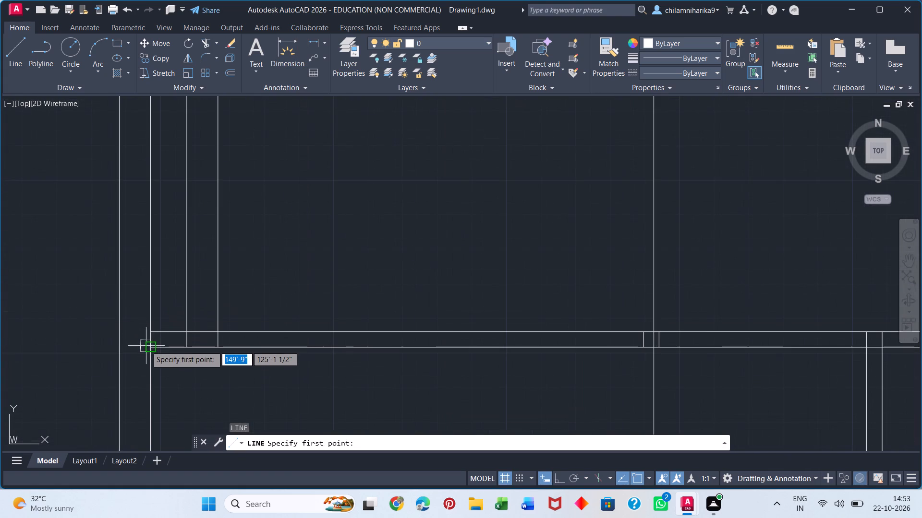
left_click(149, 347)
left_click(81, 349)
key("space")
middle_click_drag(48, 269, 102, 329)
key("Escape")
Trim both left outer wall lines above the lower full-width partition's bottom edge, plus that partition's top-edge piece outside the inset wall.
type("TR")
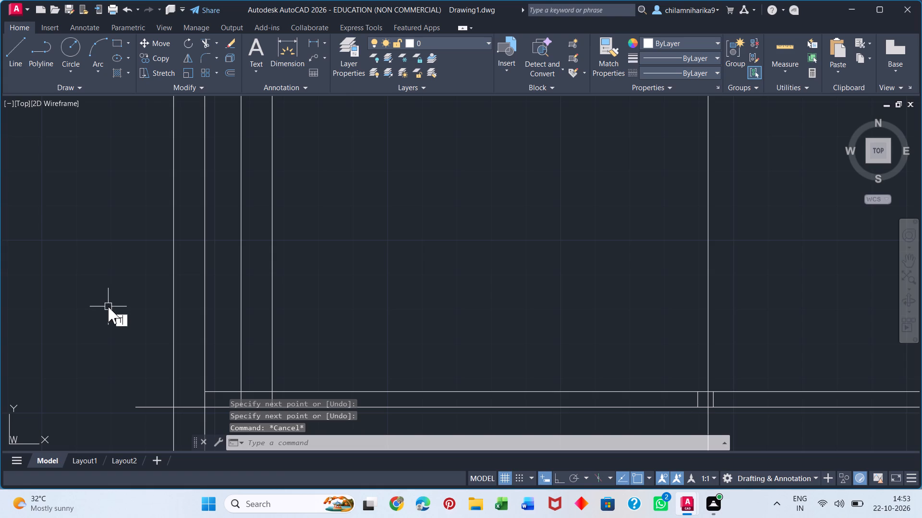
key("Return")
left_click(165, 308)
left_click(170, 307)
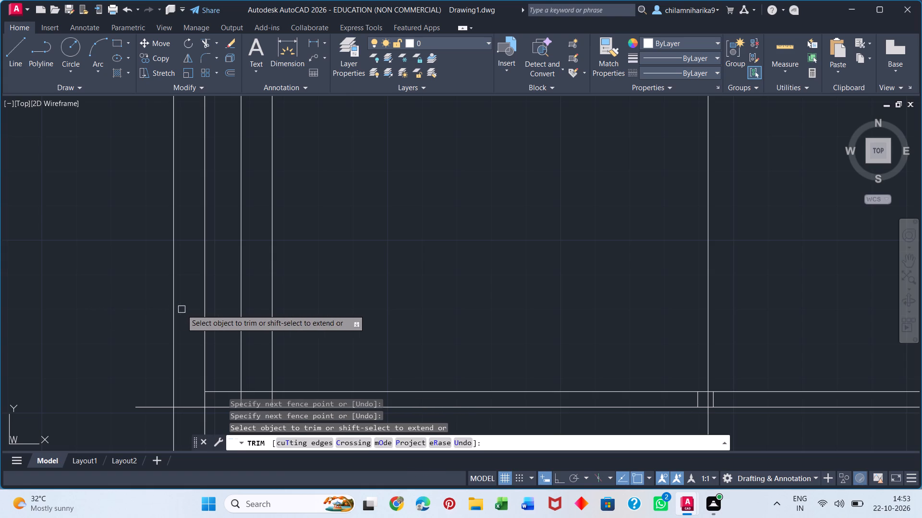
left_click(203, 310)
left_click(217, 384)
left_click(215, 392)
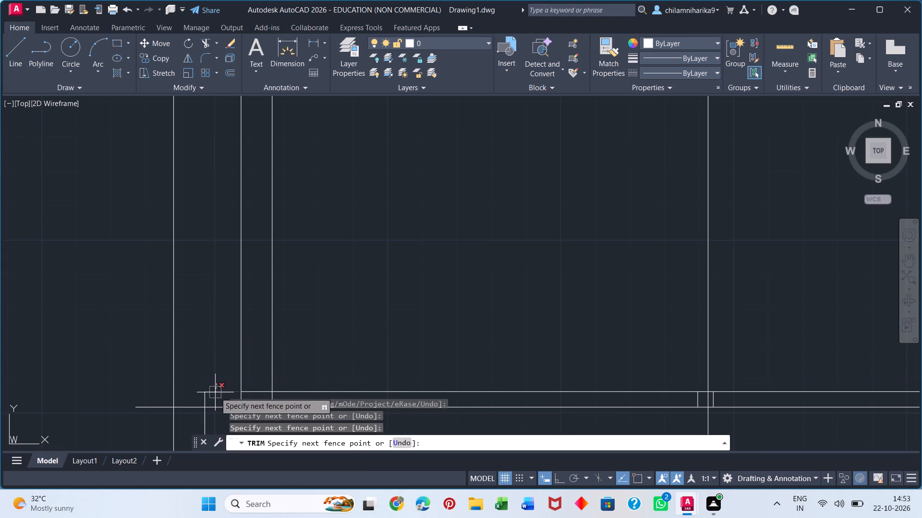
left_click(205, 398)
left_click(178, 395)
left_click(172, 394)
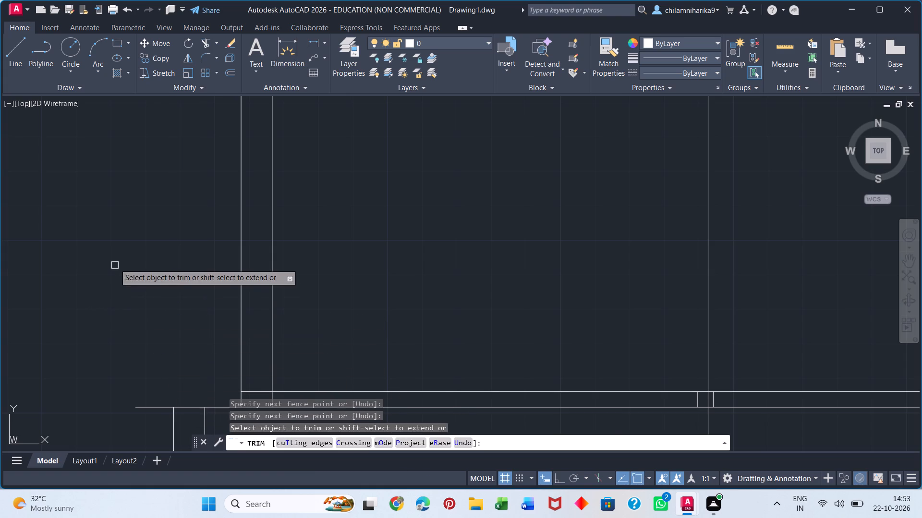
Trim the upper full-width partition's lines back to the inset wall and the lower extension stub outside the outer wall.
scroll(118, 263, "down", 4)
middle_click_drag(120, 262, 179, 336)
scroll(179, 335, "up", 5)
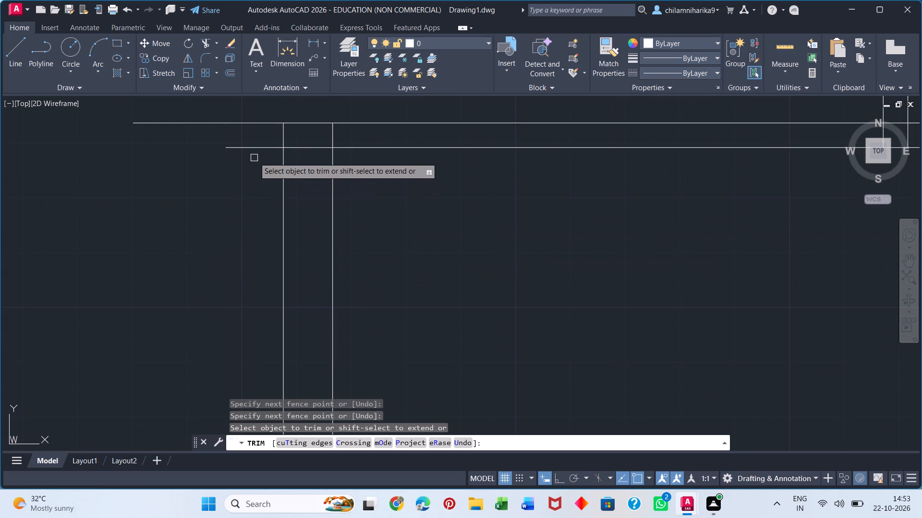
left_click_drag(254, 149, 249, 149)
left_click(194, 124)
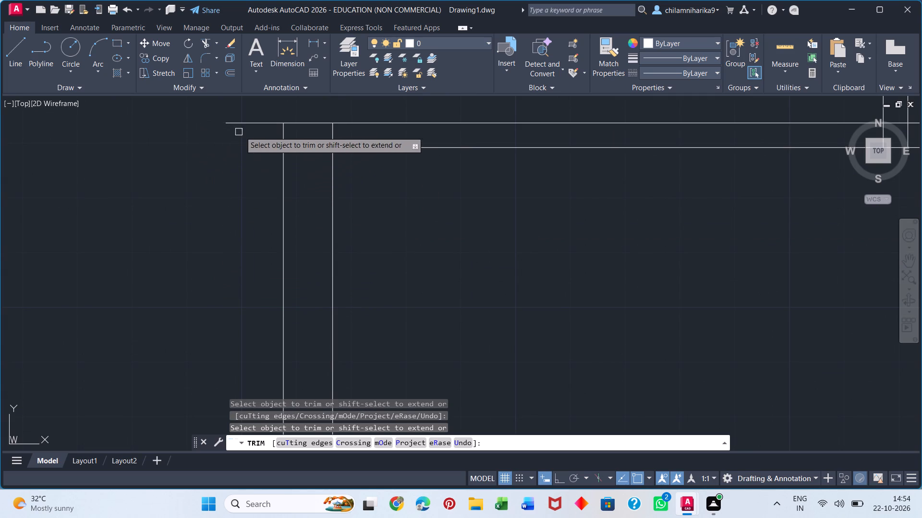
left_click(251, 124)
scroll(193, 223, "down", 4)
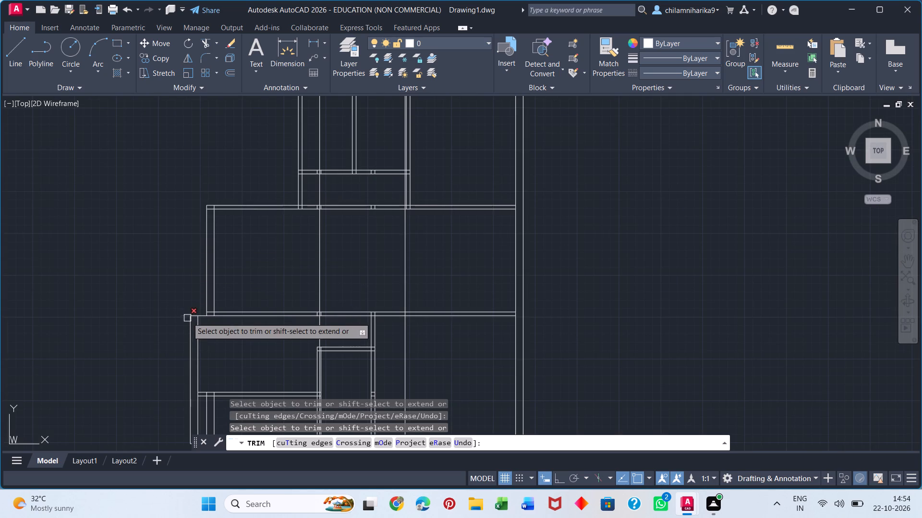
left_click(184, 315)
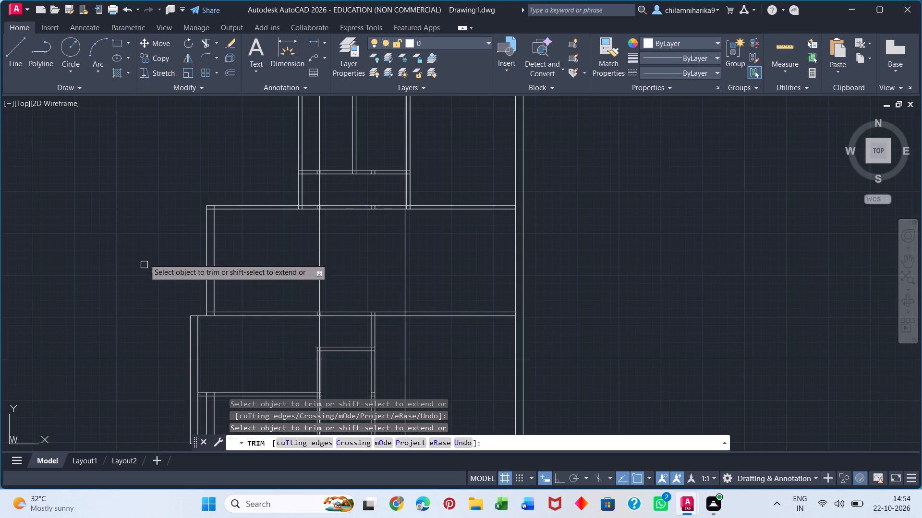
Undo the whole run of trims on the left outer wall lines and the left ends of both full-width partitions.
middle_click_drag(146, 249, 201, 358)
key("ctrl+z")
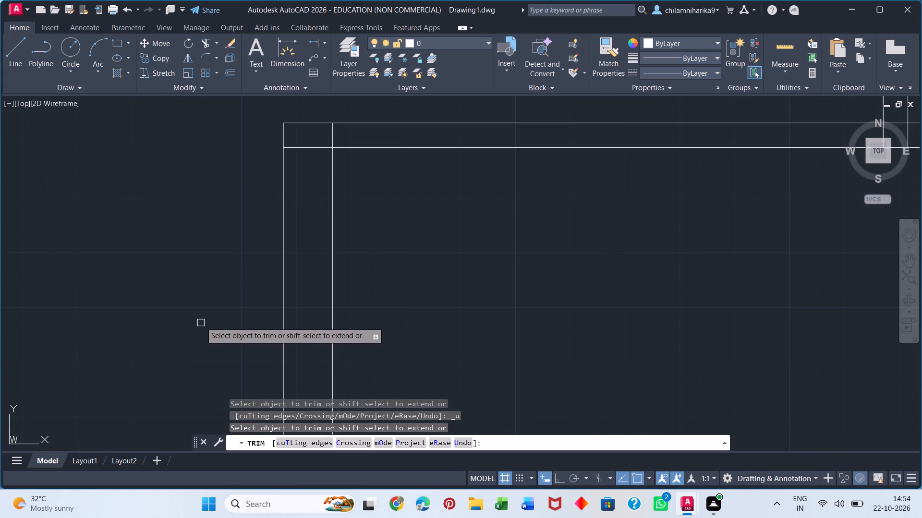
key("ctrl+z")
scroll(199, 315, "down", 5)
key("ctrl+z")
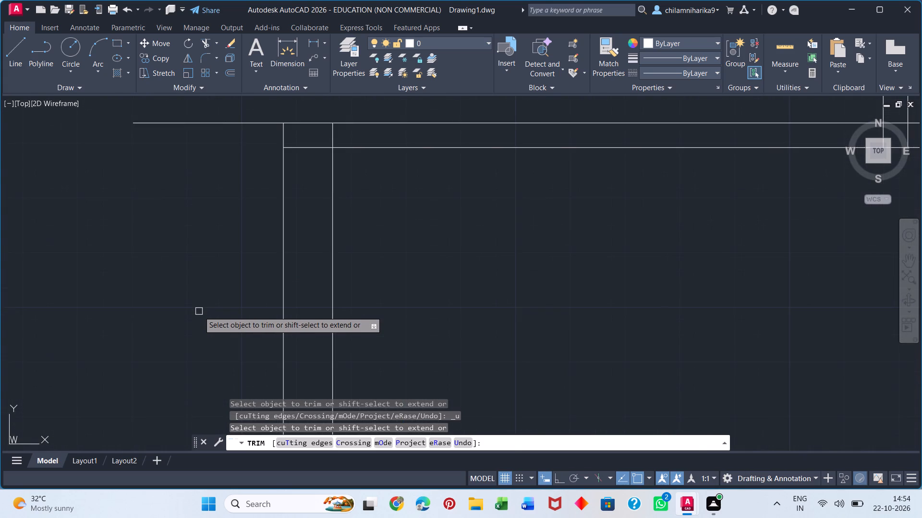
key("ctrl+z")
scroll(199, 311, "down", 5)
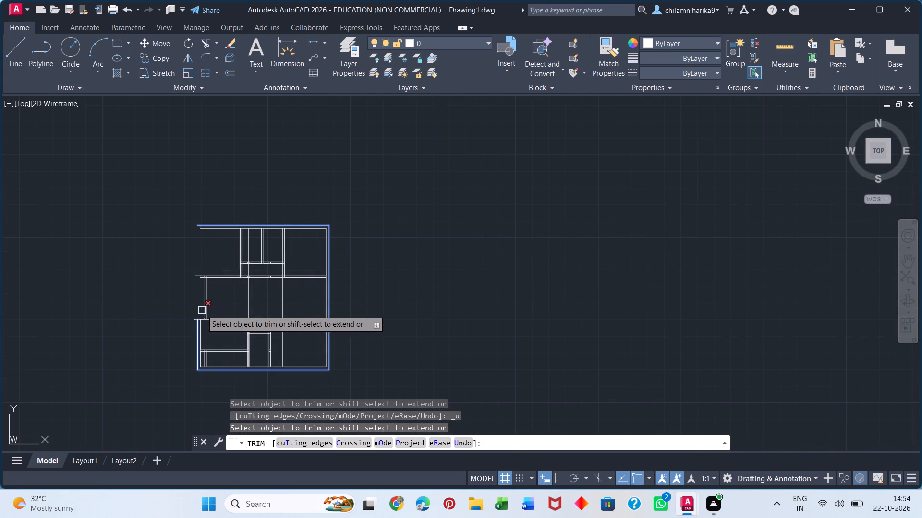
key("ctrl+z")
key("ctrl+z")
scroll(202, 310, "down", 4)
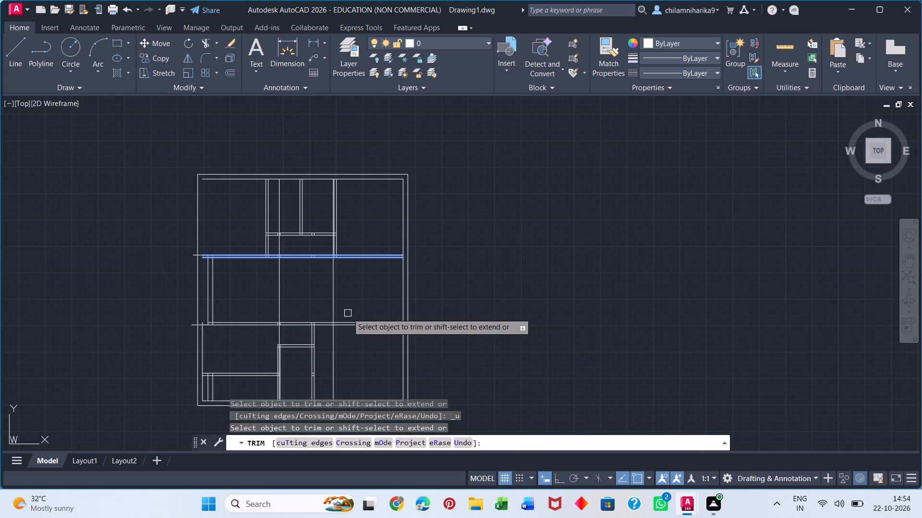
key("ctrl+z")
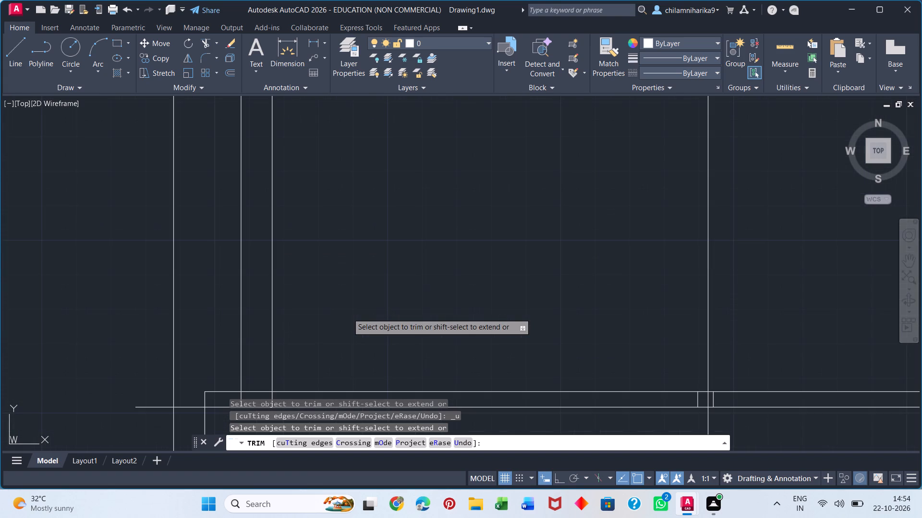
key("ctrl+z")
scroll(348, 313, "down", 3)
key("space")
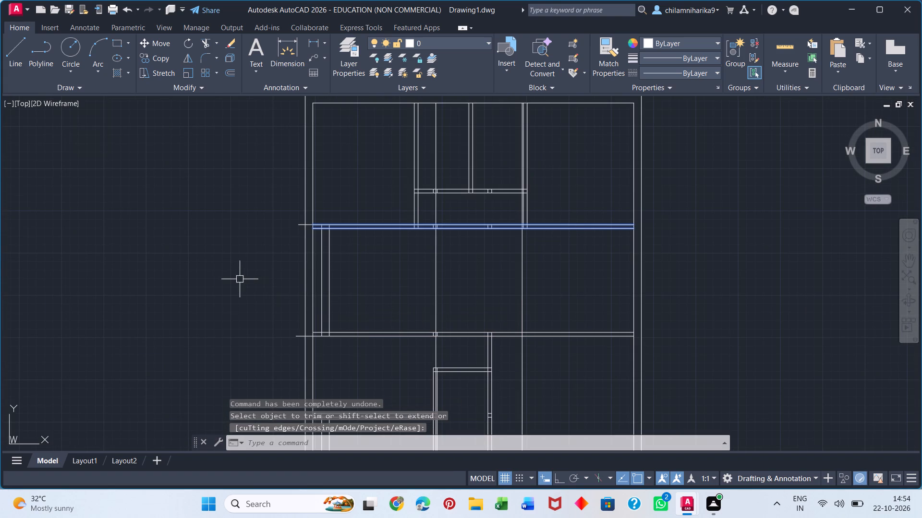
key("Escape")
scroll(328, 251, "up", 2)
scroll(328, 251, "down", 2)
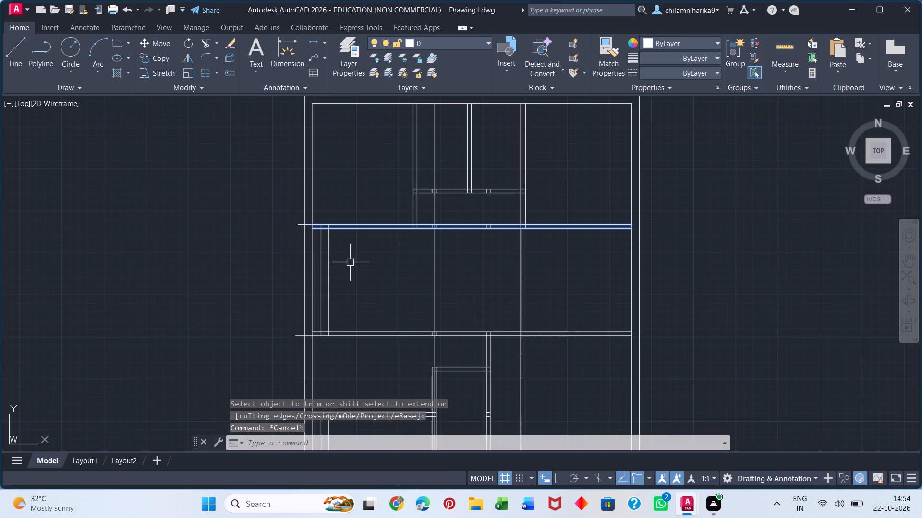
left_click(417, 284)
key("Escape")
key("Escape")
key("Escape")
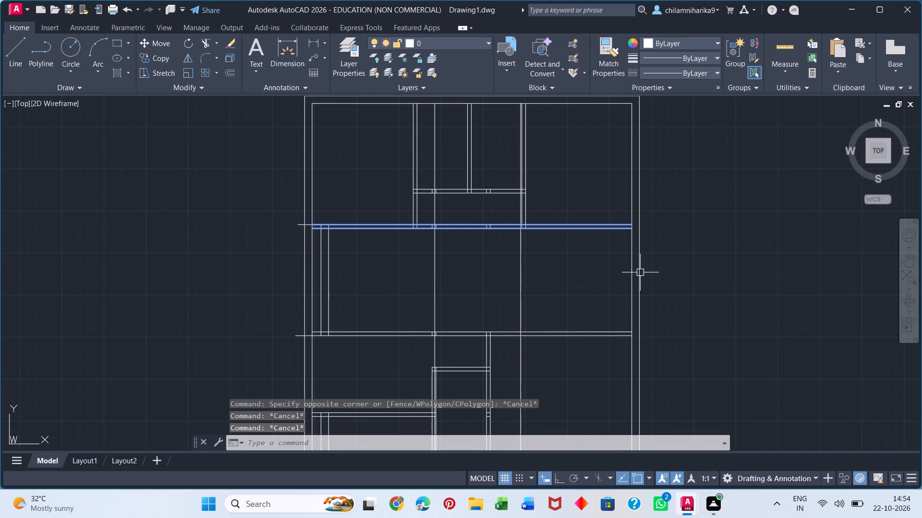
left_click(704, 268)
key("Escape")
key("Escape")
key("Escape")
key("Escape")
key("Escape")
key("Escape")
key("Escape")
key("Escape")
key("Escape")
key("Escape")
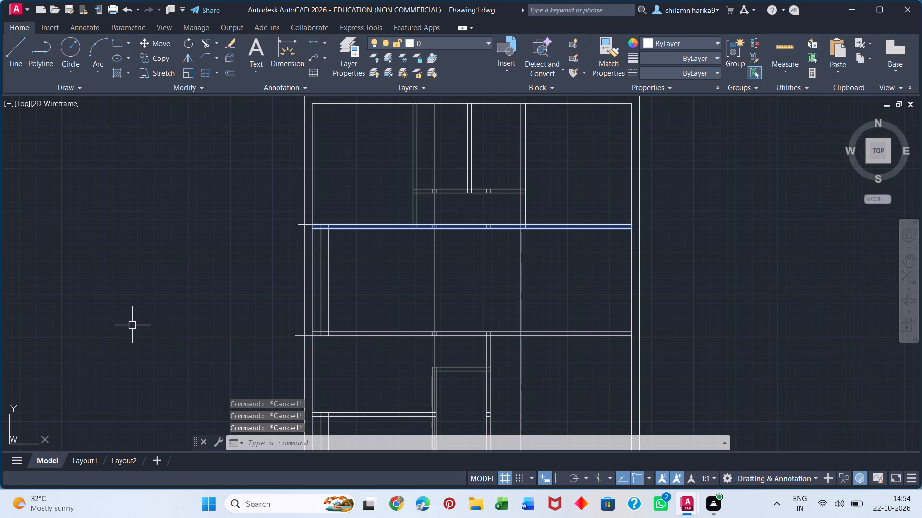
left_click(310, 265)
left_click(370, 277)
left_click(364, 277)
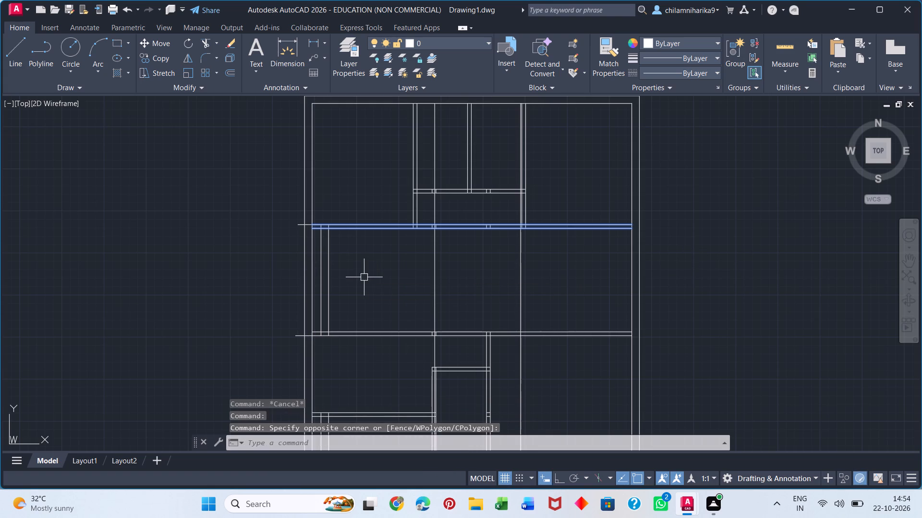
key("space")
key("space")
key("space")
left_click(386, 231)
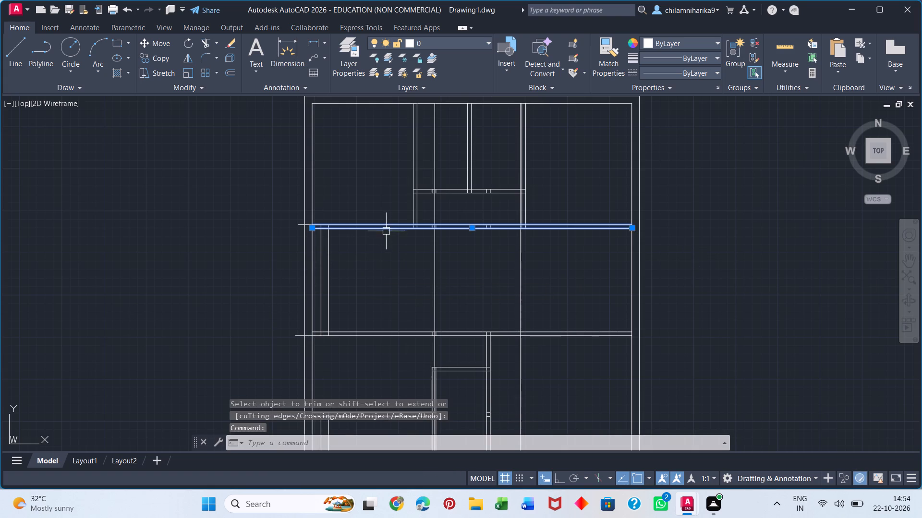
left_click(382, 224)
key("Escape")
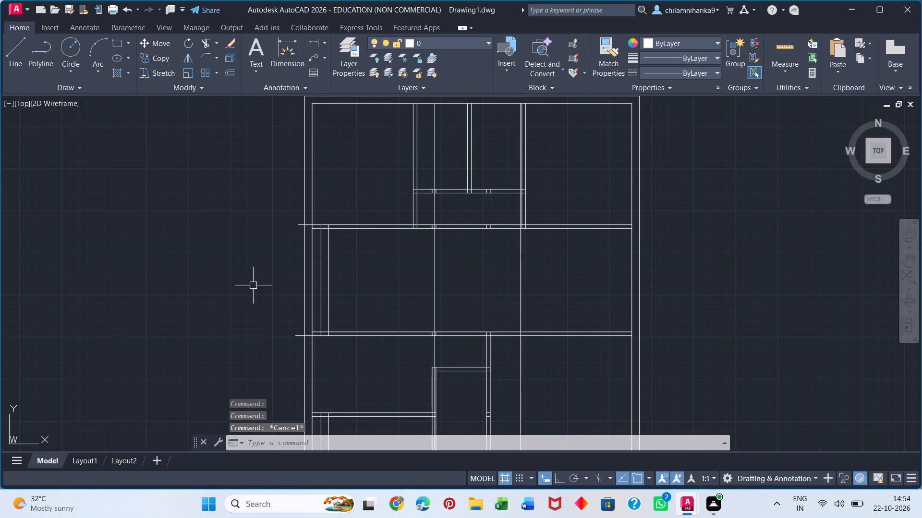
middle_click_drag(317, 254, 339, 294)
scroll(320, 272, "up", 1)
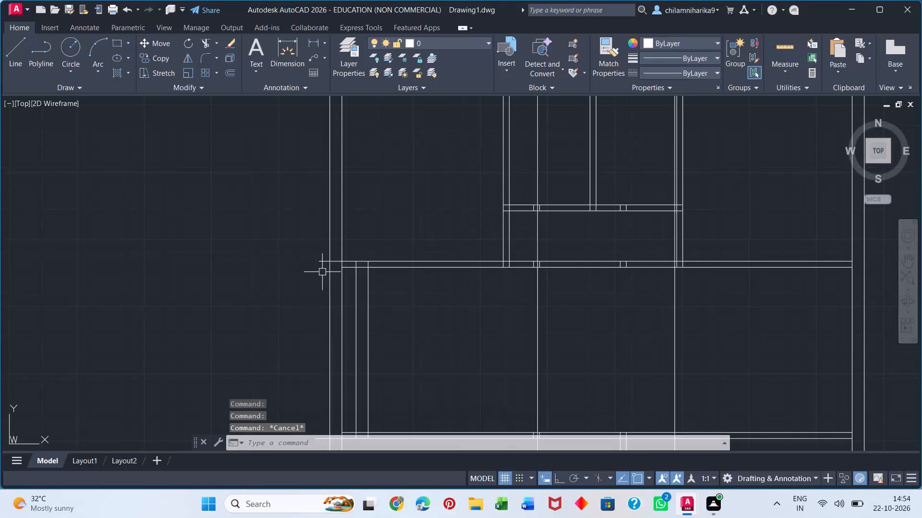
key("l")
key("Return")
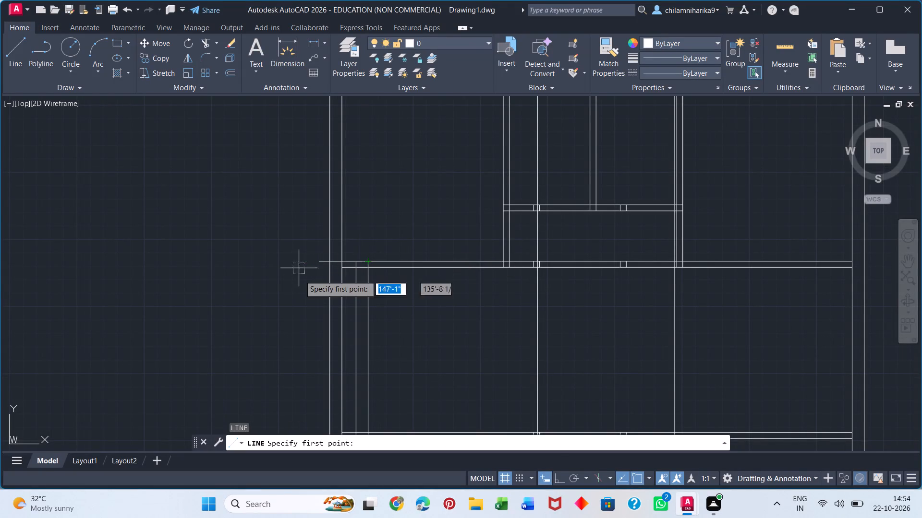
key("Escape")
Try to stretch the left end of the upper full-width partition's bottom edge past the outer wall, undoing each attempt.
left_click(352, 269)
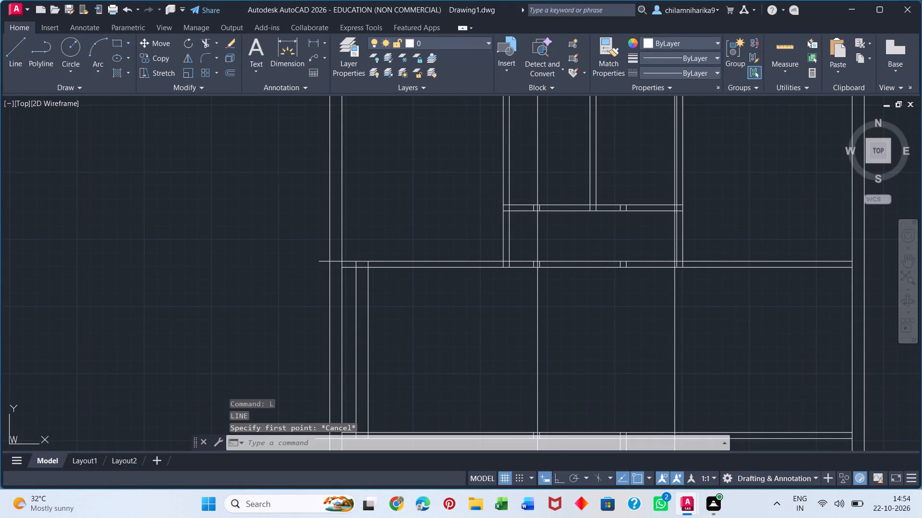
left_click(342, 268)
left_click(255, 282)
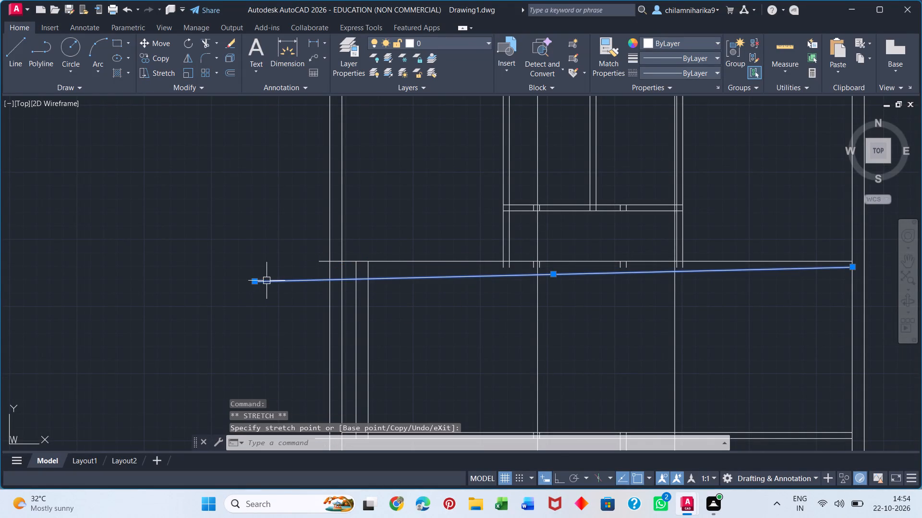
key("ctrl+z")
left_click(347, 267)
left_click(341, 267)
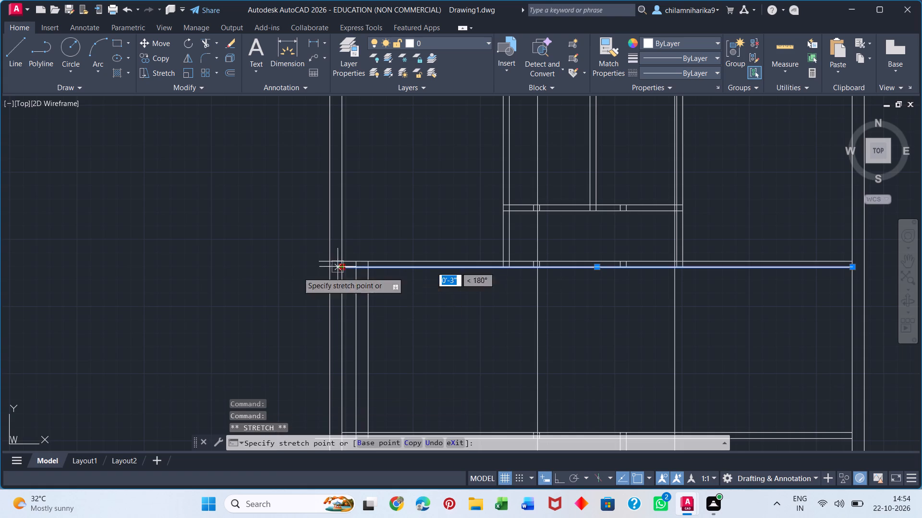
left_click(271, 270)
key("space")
Stretch the left end of the upper full-width partition's bottom edge horizontally past both left outer wall lines.
scroll(250, 292, "down", 4)
scroll(260, 294, "up", 2)
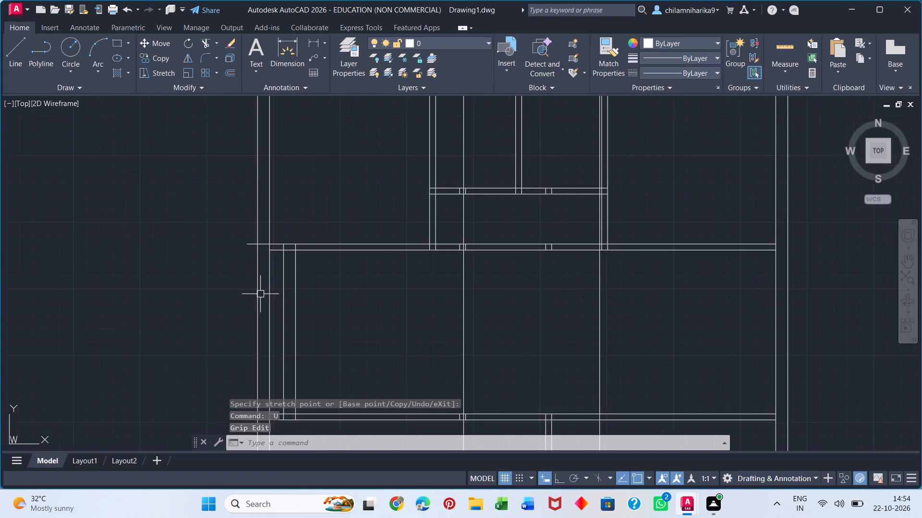
scroll(260, 294, "up", 4)
left_click(293, 208)
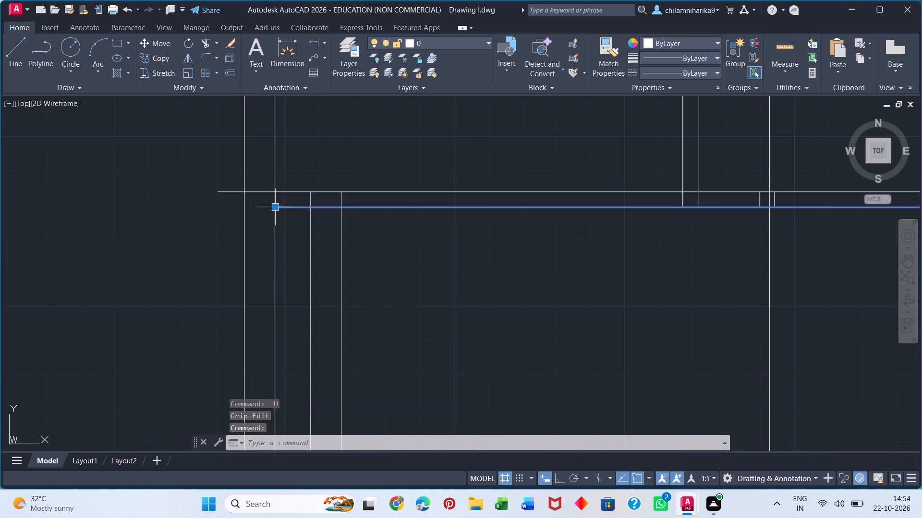
left_click(279, 209)
left_click(275, 209)
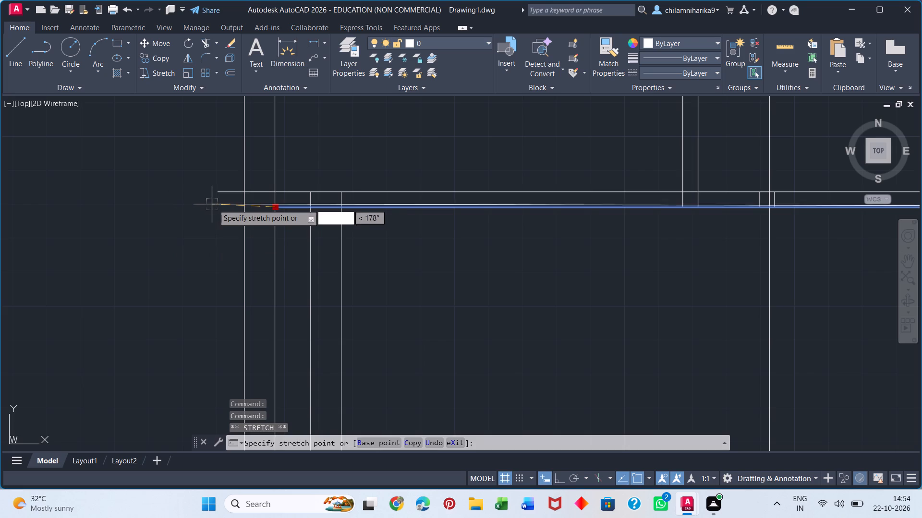
key("Escape")
left_click(275, 209)
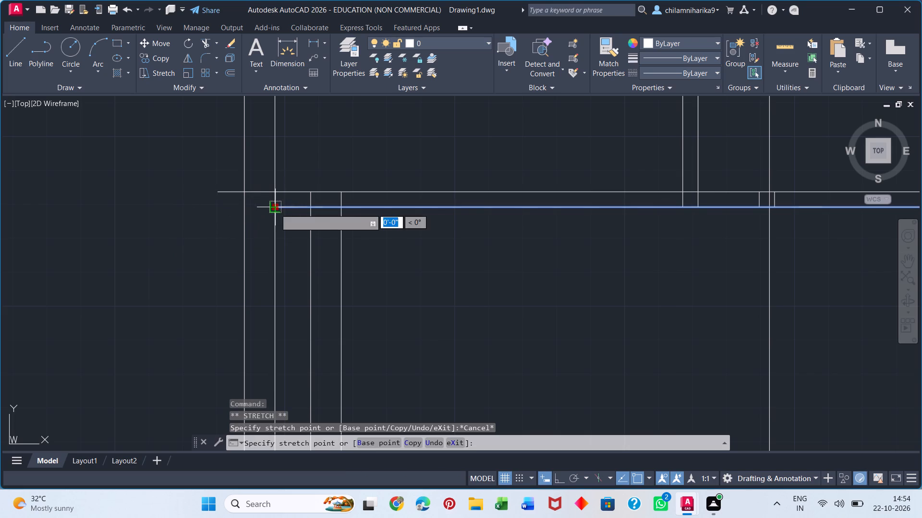
left_click(193, 206)
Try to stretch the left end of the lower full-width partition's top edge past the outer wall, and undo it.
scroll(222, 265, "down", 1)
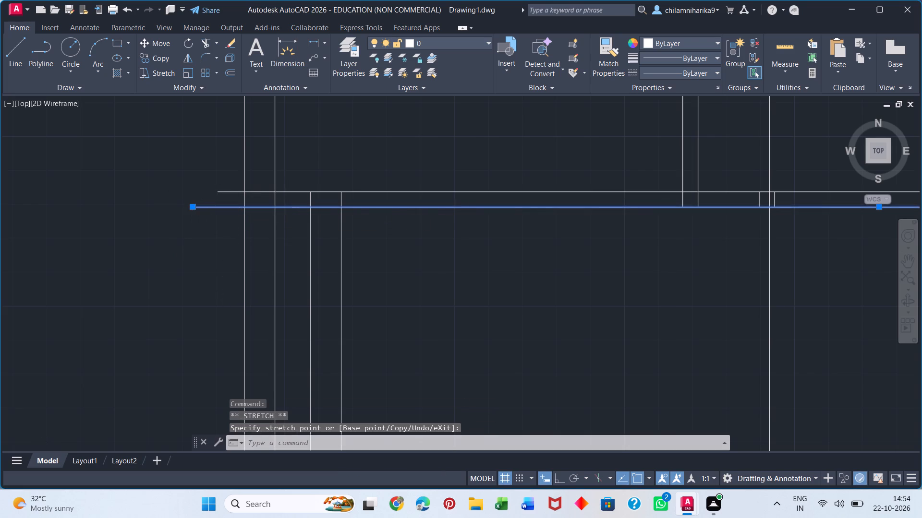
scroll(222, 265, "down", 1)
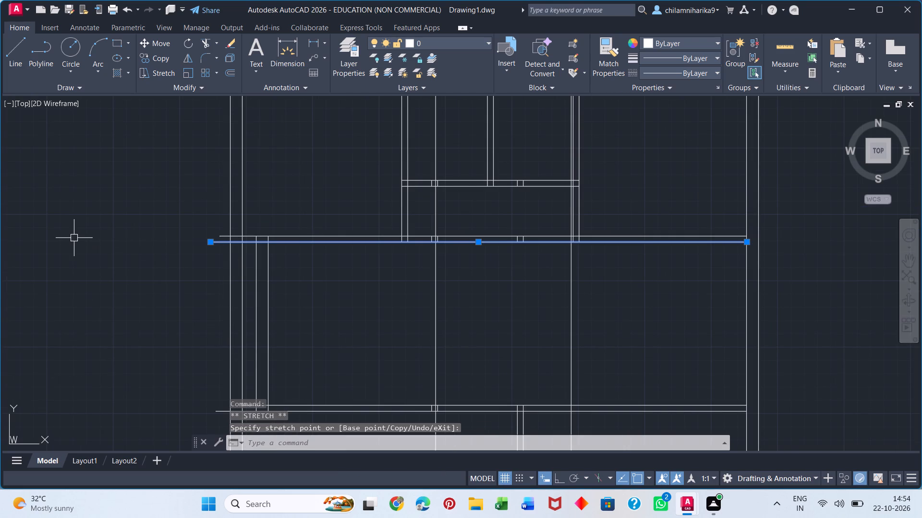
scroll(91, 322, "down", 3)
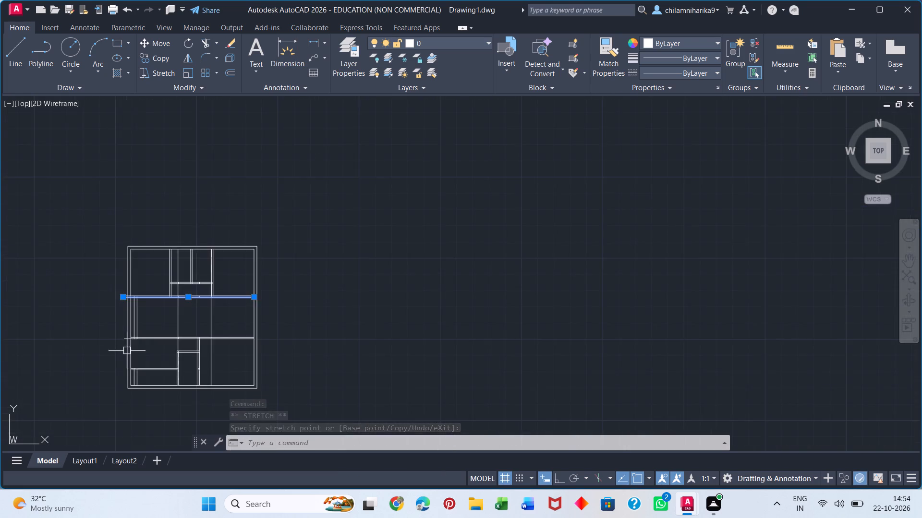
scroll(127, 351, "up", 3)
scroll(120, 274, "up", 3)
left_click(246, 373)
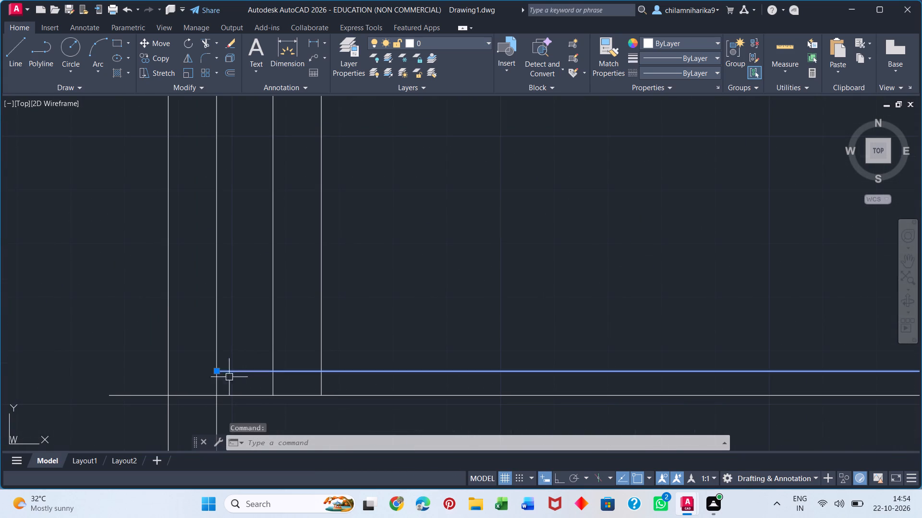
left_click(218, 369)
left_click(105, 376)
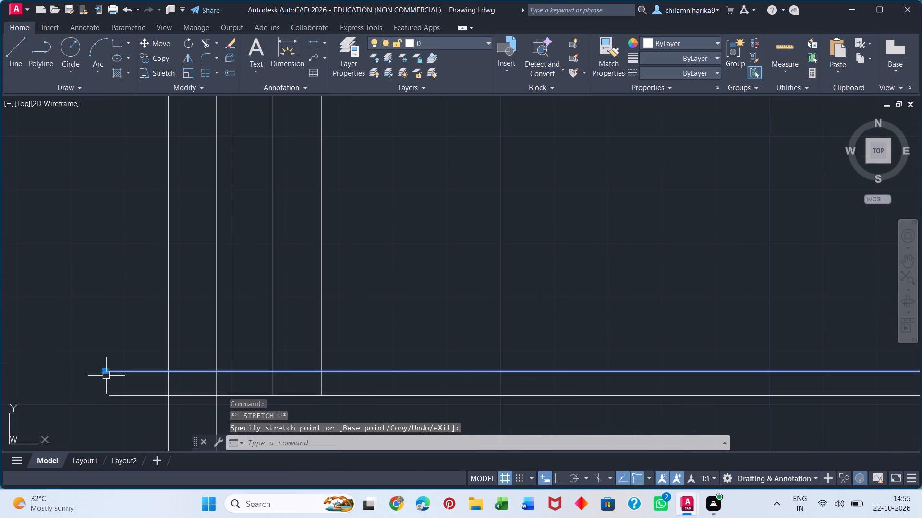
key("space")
Stretch the left end of the lower full-width partition's top edge horizontally past both left outer wall lines.
scroll(93, 331, "down", 1)
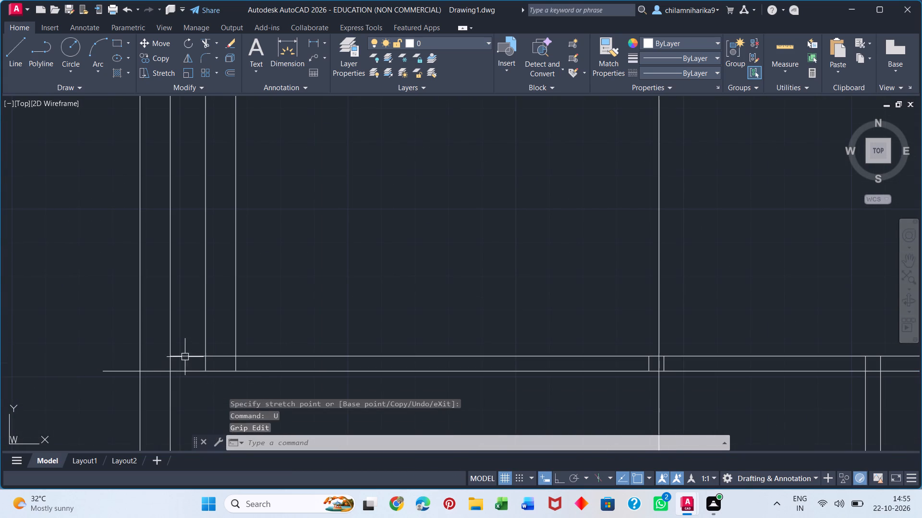
left_click(184, 356)
left_click(170, 356)
left_click(93, 359)
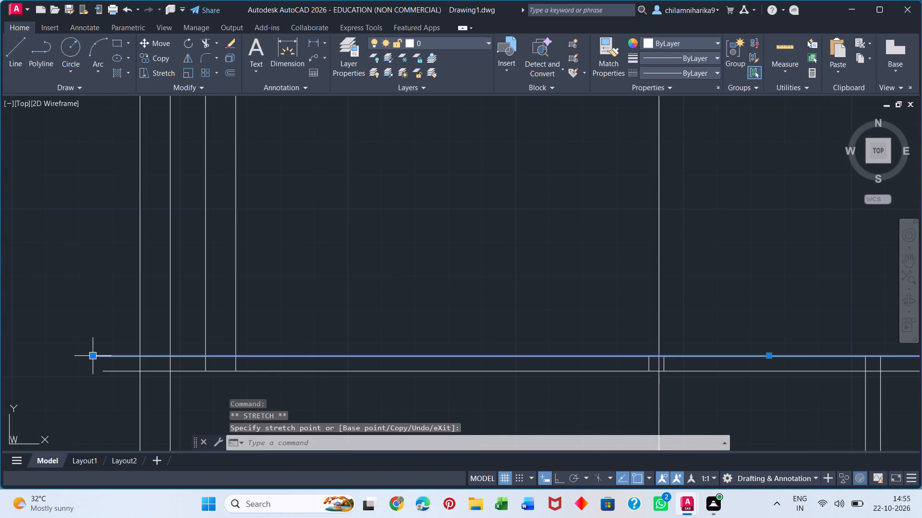
key("Escape")
Trim both left outer wall lines out of the middle band, between the upper and lower full-width partitions.
scroll(83, 322, "down", 3)
middle_click_drag(62, 283, 77, 285)
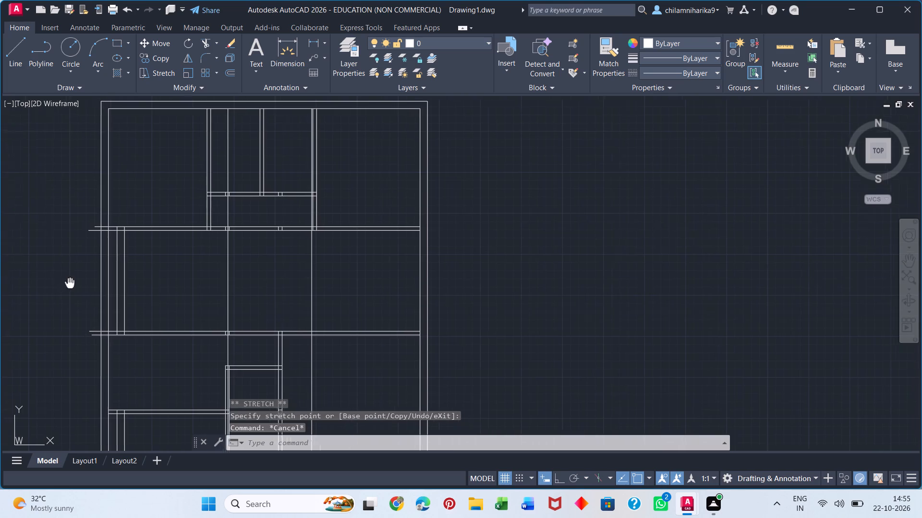
middle_click_drag(77, 285, 221, 353)
key("t")
key("r")
key("Return")
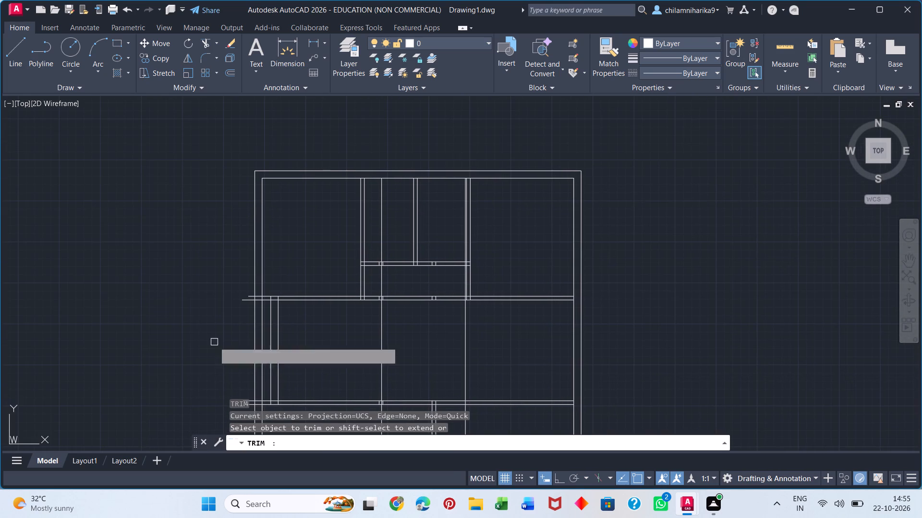
scroll(255, 337, "up", 3)
left_click(291, 294)
left_click(231, 322)
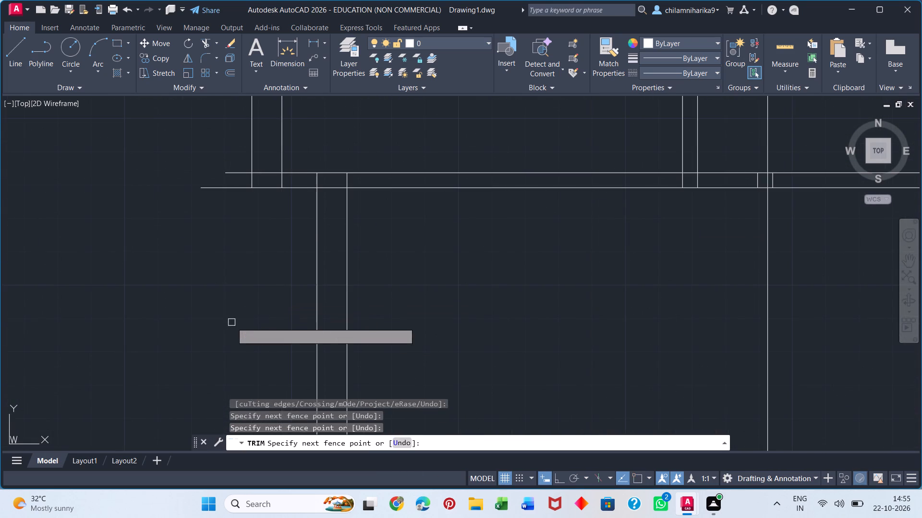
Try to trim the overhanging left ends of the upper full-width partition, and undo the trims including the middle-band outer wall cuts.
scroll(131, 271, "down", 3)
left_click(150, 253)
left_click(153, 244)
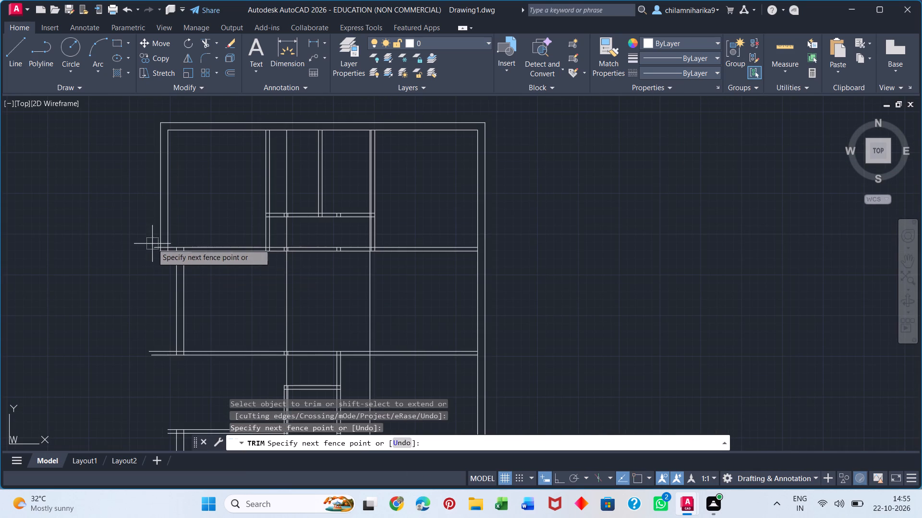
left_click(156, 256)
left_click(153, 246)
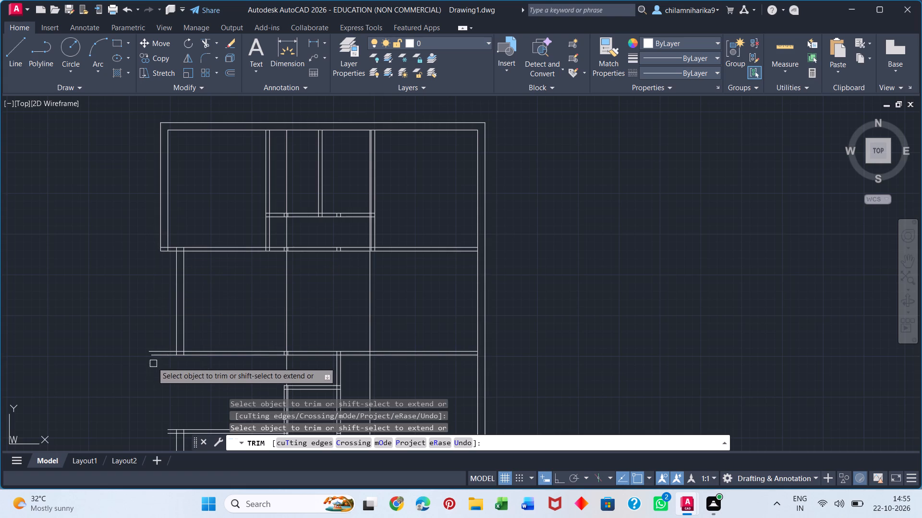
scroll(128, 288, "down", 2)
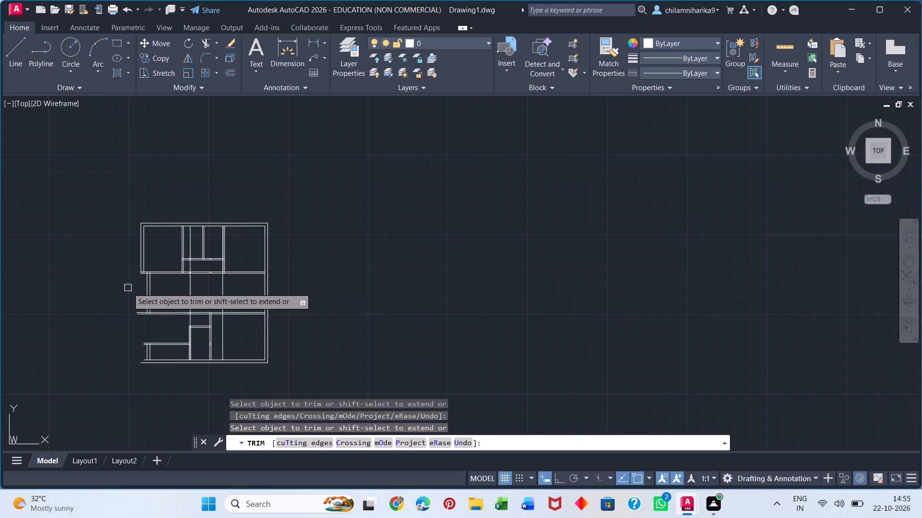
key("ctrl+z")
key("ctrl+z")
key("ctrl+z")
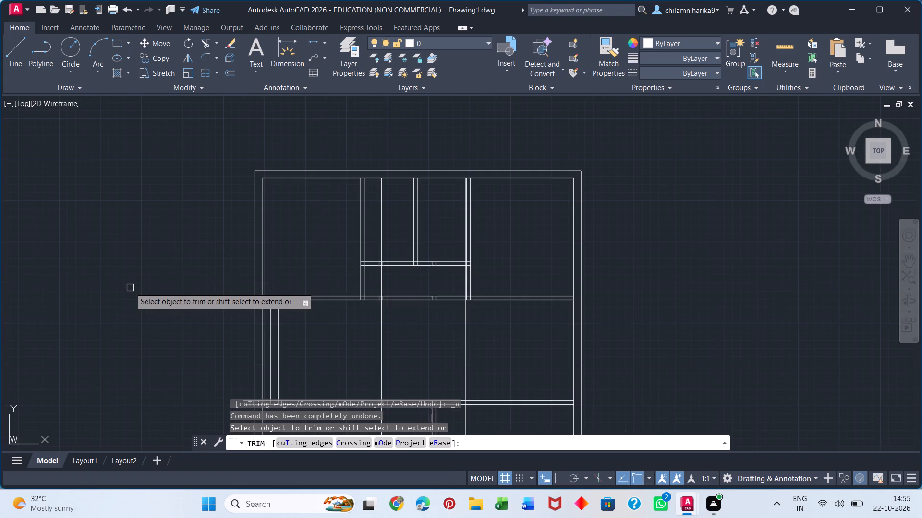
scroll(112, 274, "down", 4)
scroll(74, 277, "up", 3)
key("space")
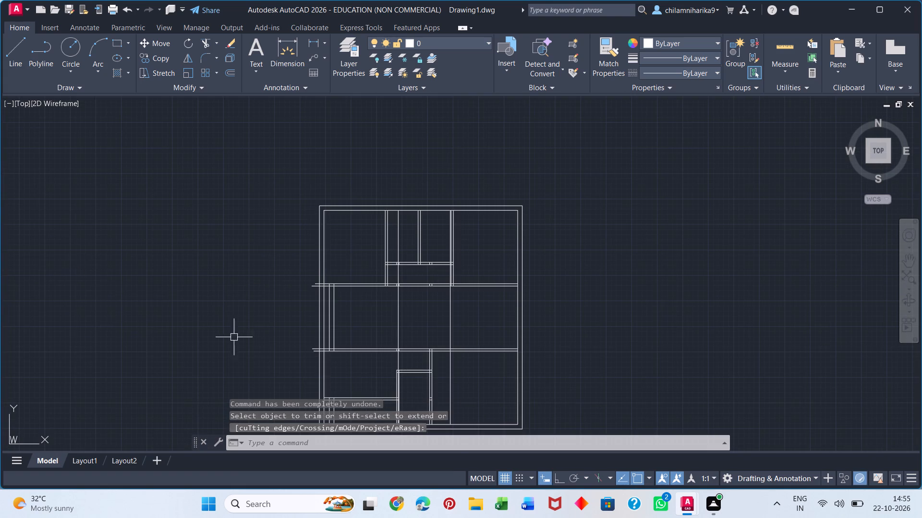
Trim both overhanging left ends of the lower full-width partition back to the outer wall's outer line.
middle_click_drag(253, 336, 229, 264)
scroll(243, 286, "up", 2)
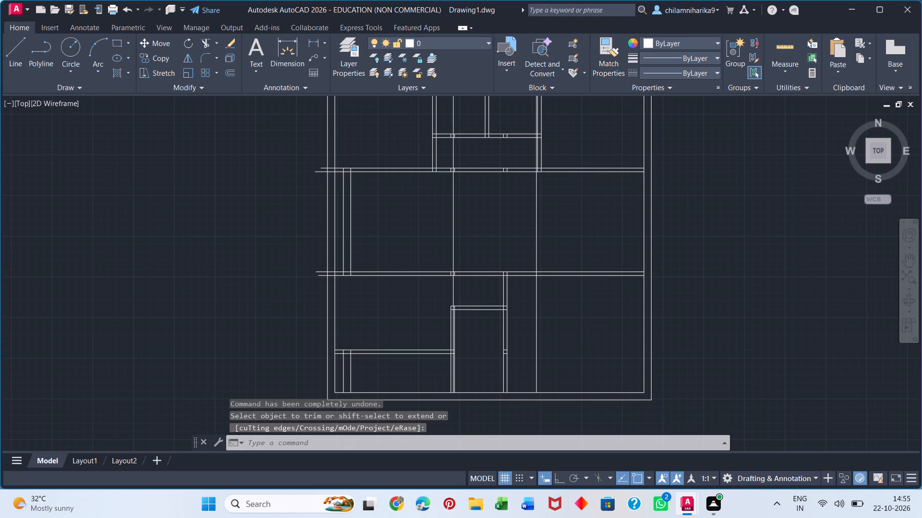
middle_click_drag(244, 286, 249, 339)
scroll(244, 287, "down", 1)
type("TR")
key("Return")
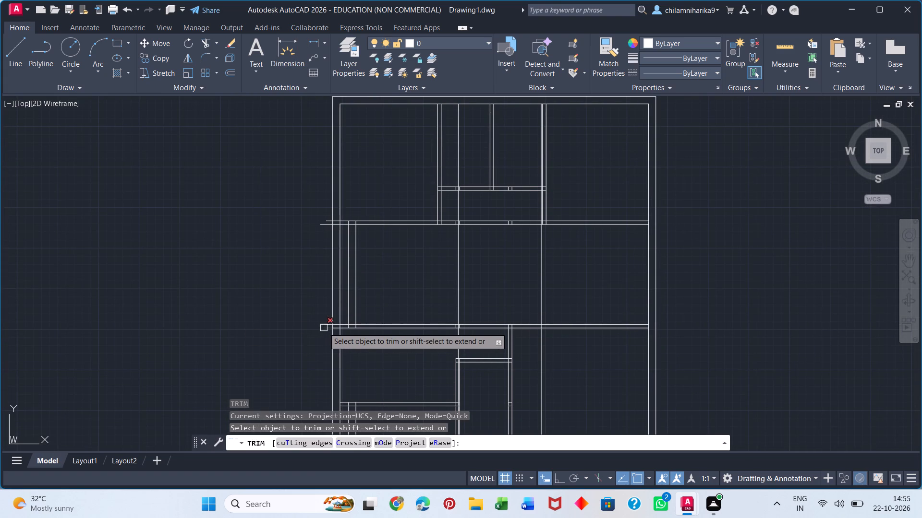
left_click(324, 328)
left_click(323, 323)
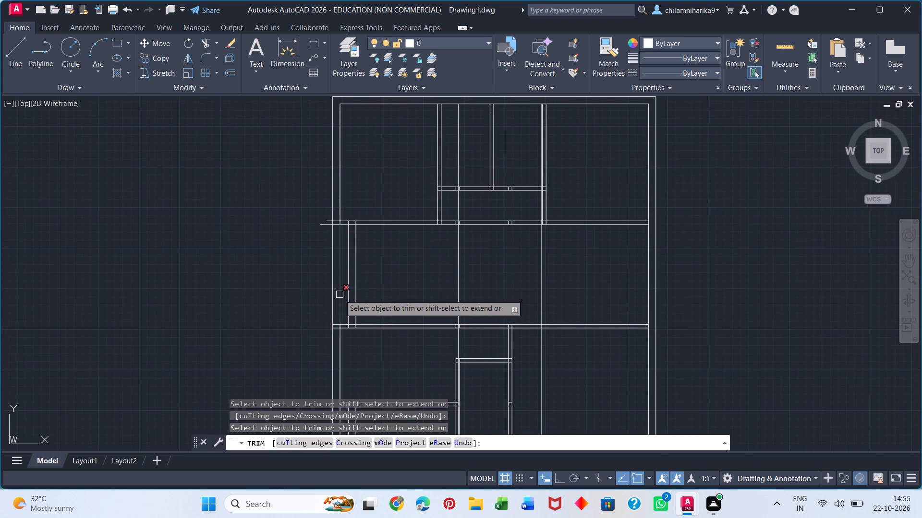
Trim both left outer wall lines out of the middle band, between the two full-width partitions.
left_click(340, 294)
left_click(331, 294)
Trim both overhanging left ends of the upper full-width partition back to the outer wall's outer line.
left_click(319, 225)
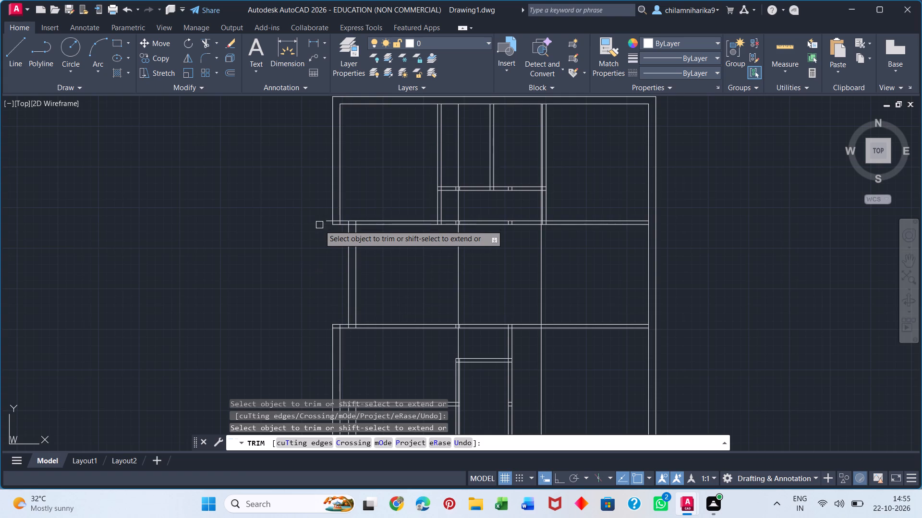
left_click(322, 220)
left_click(326, 223)
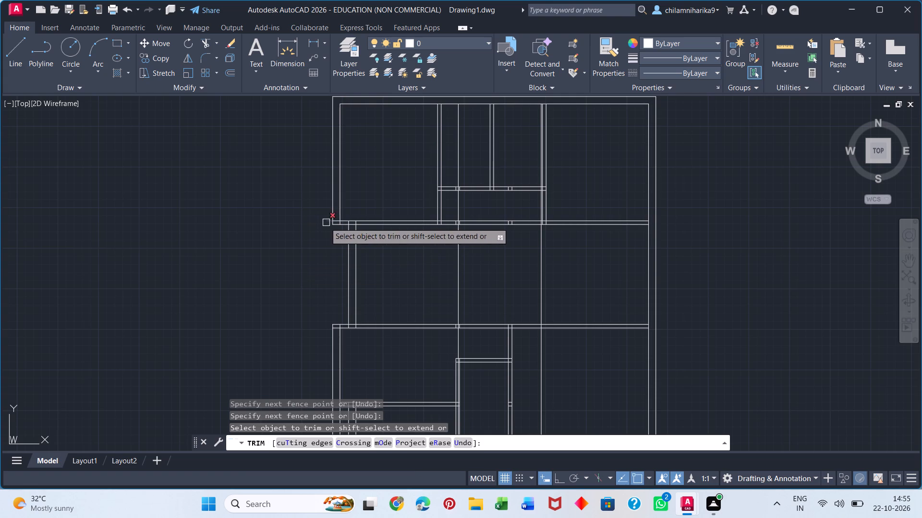
key("space")
key("t")
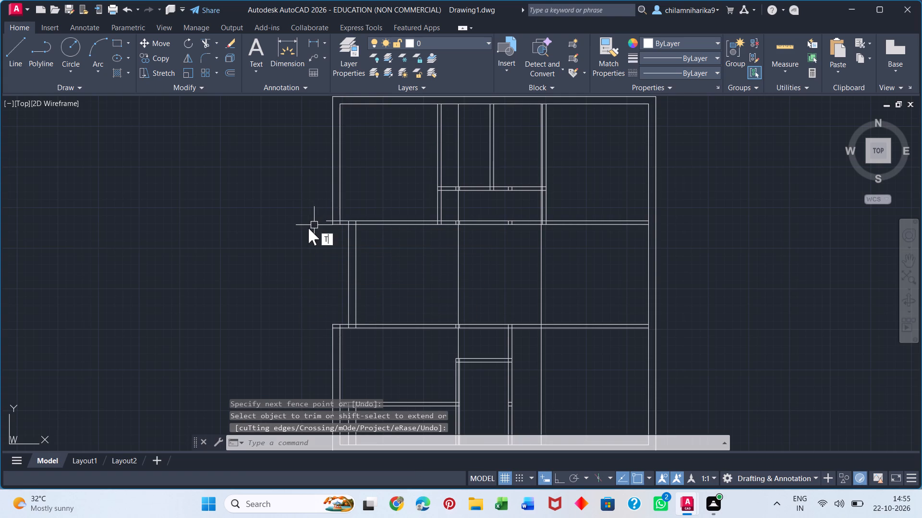
key("r")
key("space")
left_click(325, 221)
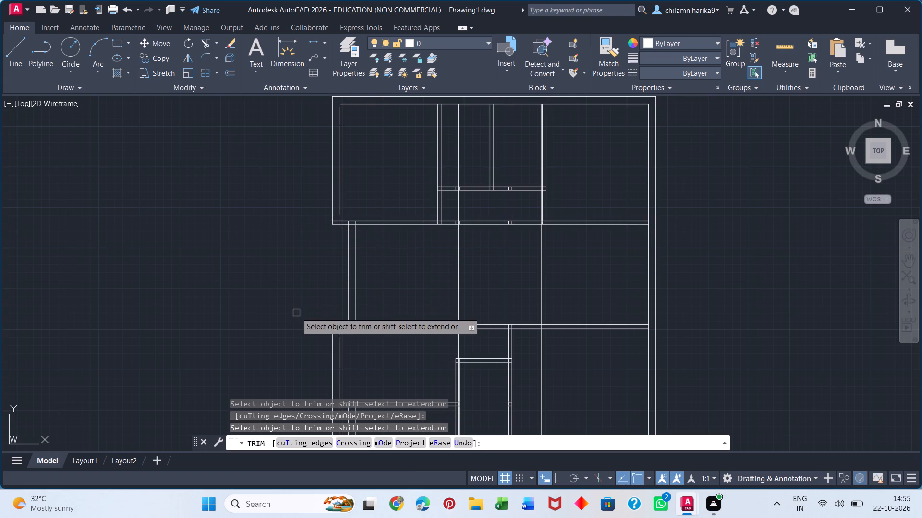
key("Escape")
Offset the outer line of the middle band's inset left wall 5' outward, beyond the plan's left side.
scroll(241, 272, "down", 2)
scroll(220, 300, "up", 1)
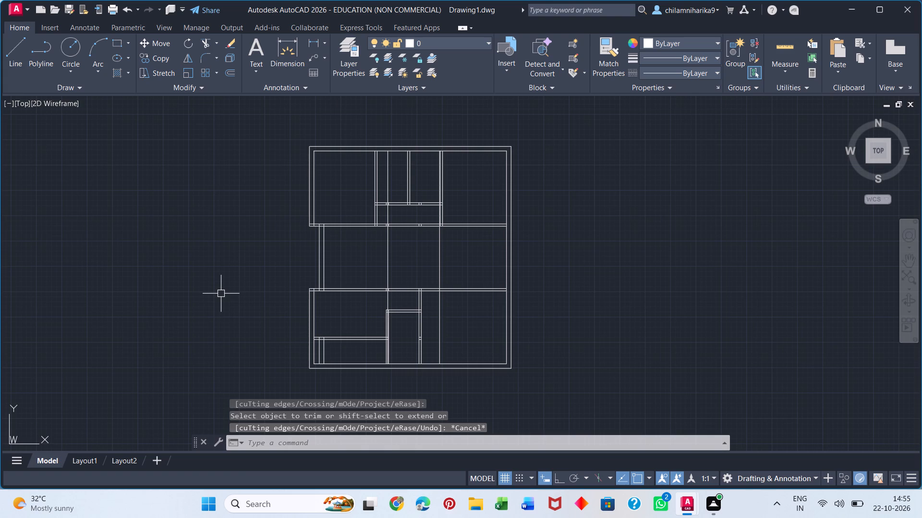
key("o")
key("Return")
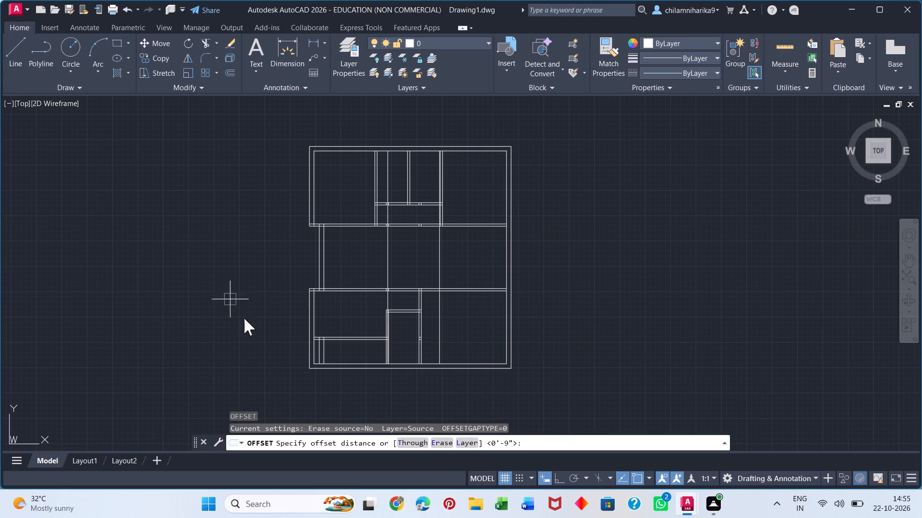
type("5'")
key("Return")
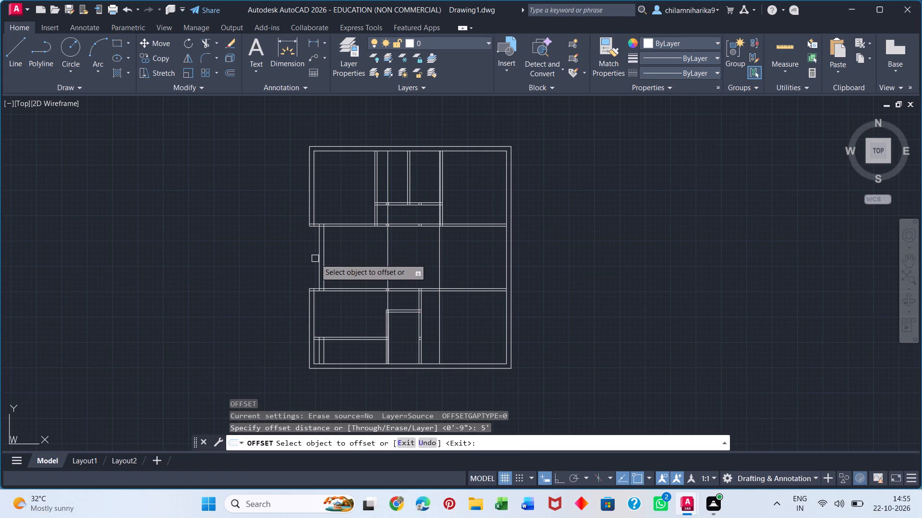
left_click(320, 258)
left_click(271, 274)
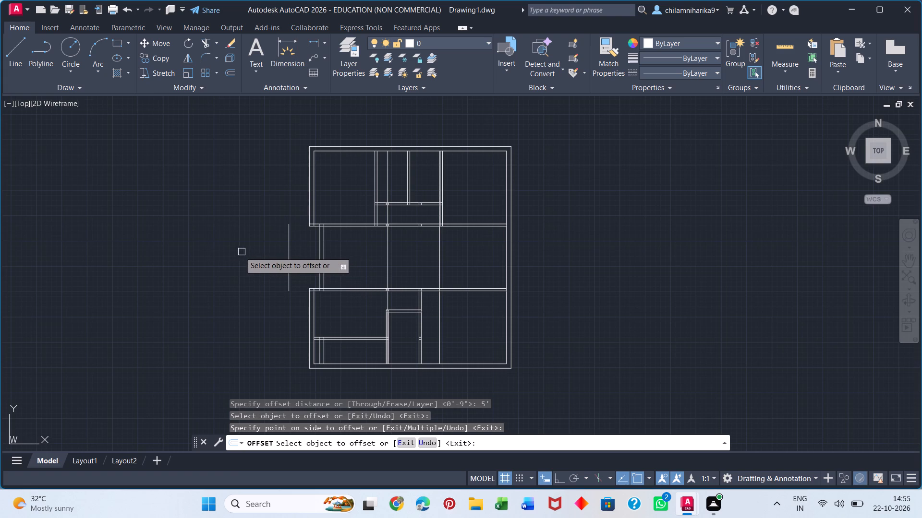
key("space")
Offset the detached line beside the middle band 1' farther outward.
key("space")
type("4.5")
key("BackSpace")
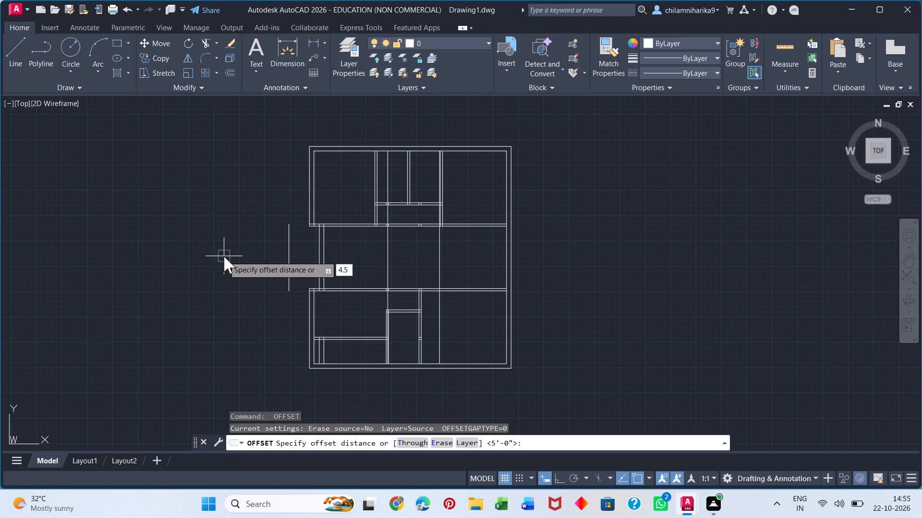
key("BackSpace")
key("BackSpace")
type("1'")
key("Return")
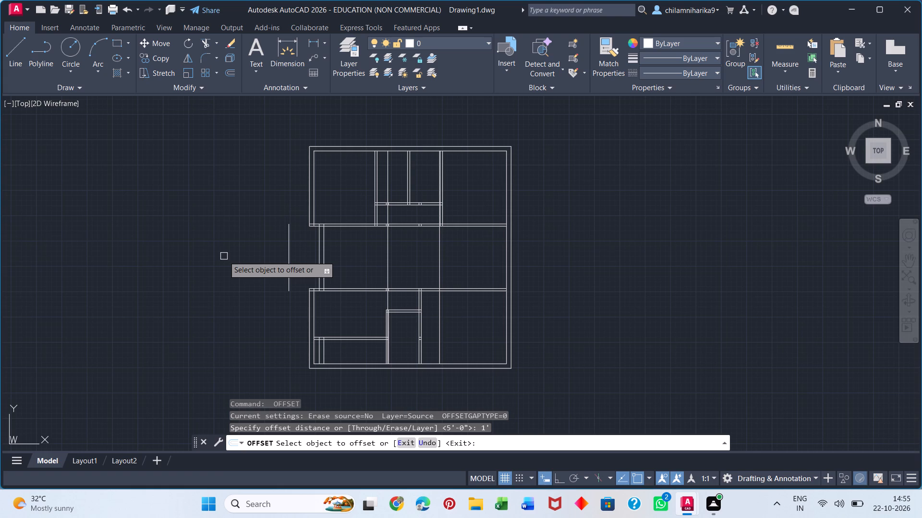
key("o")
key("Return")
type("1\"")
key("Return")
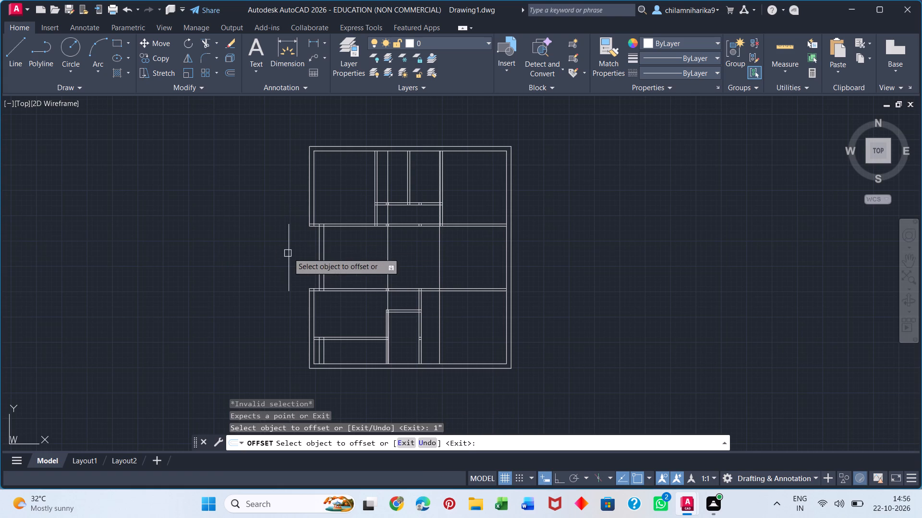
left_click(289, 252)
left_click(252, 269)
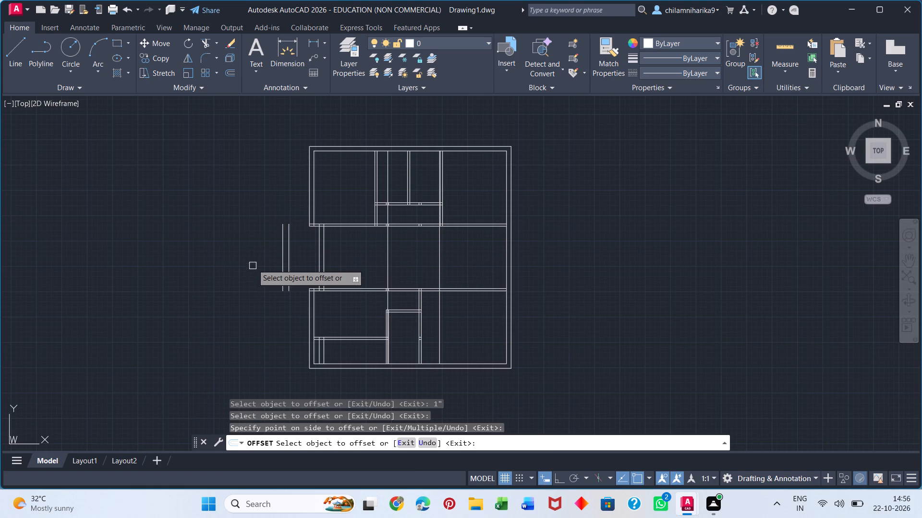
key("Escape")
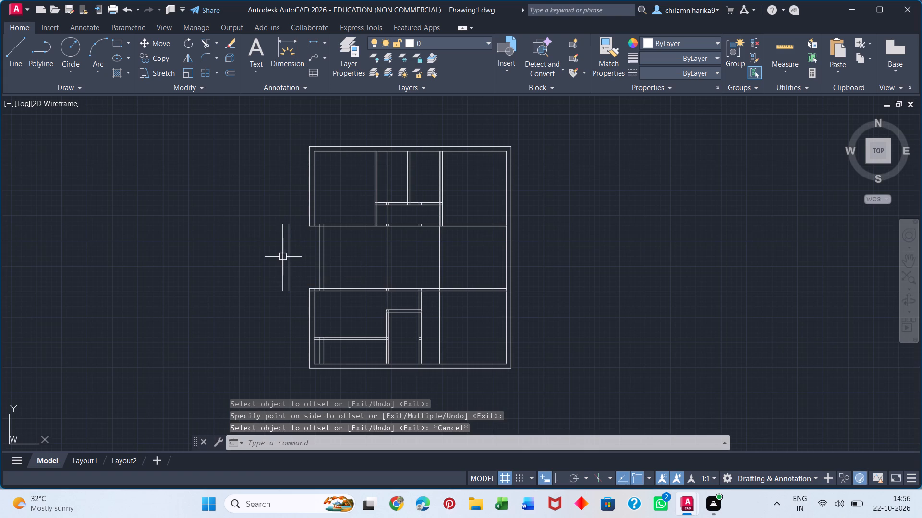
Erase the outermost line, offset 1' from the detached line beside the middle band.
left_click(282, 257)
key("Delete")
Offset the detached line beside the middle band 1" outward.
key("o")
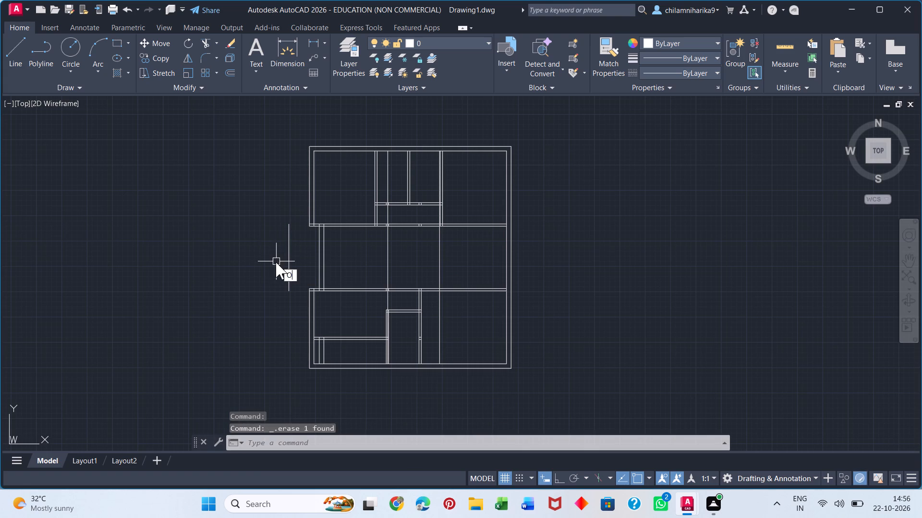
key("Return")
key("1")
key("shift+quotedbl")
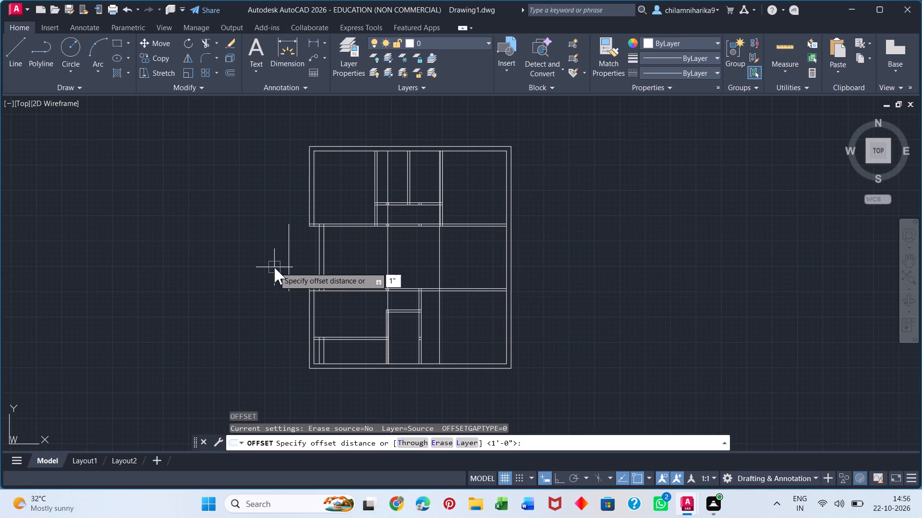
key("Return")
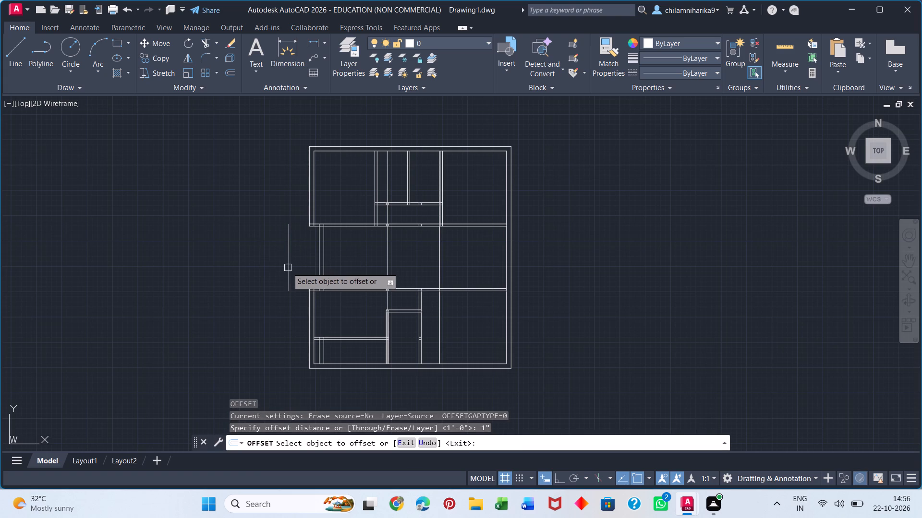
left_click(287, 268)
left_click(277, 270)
Examine the closely spaced line pair beside the middle band up close and against the full drawing extents.
scroll(278, 267, "up", 3)
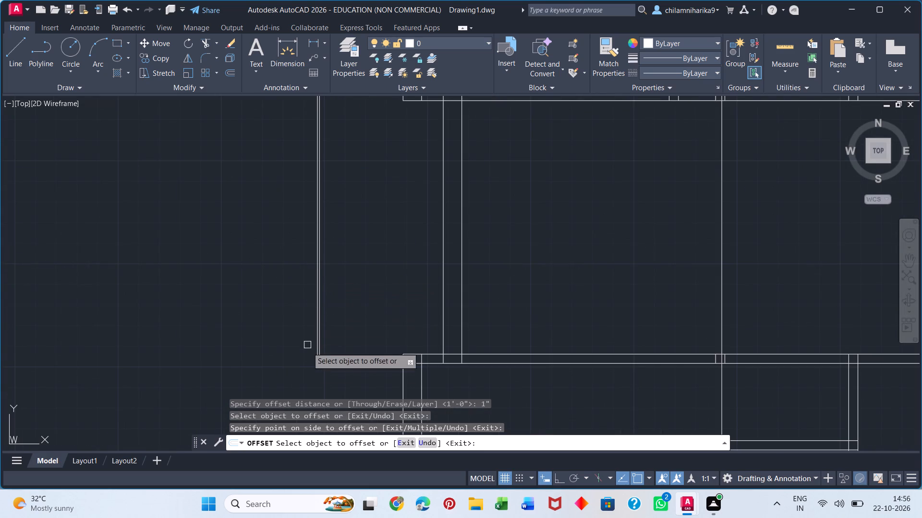
scroll(327, 380, "up", 3)
scroll(284, 280, "down", 3)
middle_click_drag(449, 328, 295, 365)
scroll(423, 351, "down", 2)
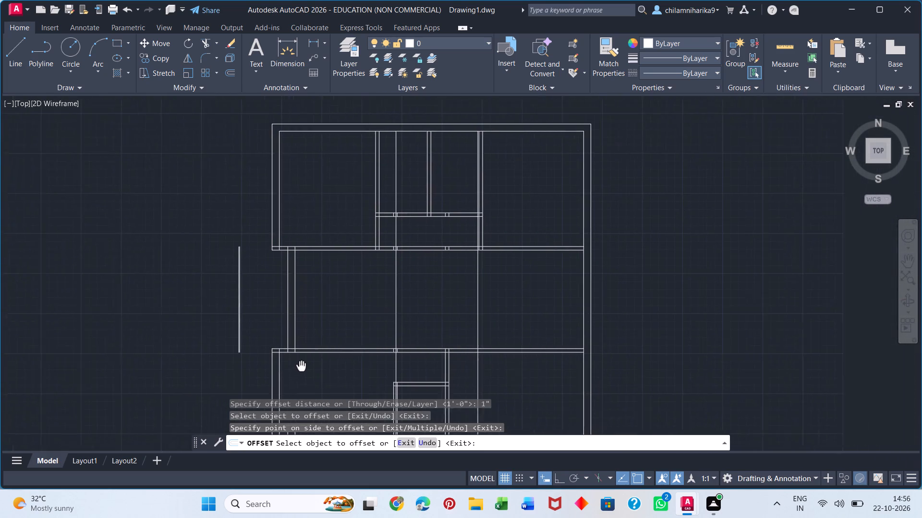
middle_click_drag(295, 365, 288, 363)
scroll(288, 363, "down", 2)
middle_click_drag(363, 394, 417, 363)
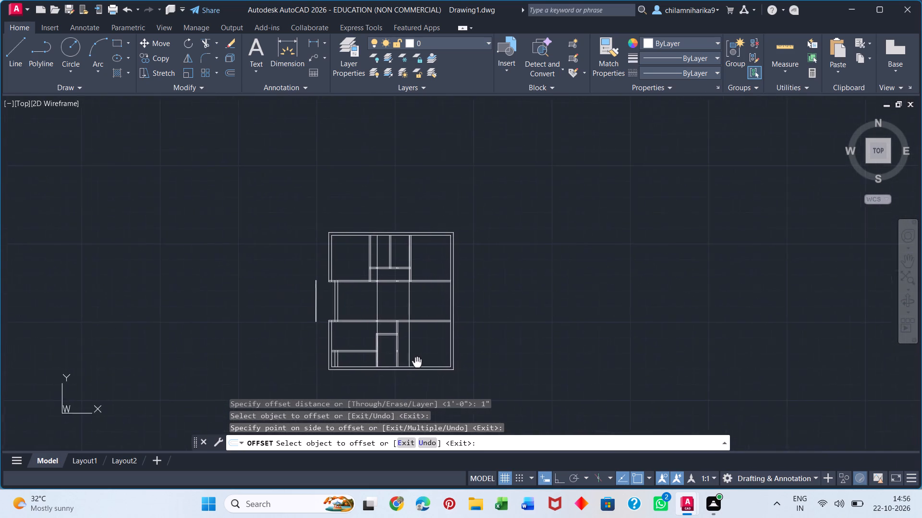
middle_click_drag(417, 363, 435, 357)
key("z")
key("Return")
key("e")
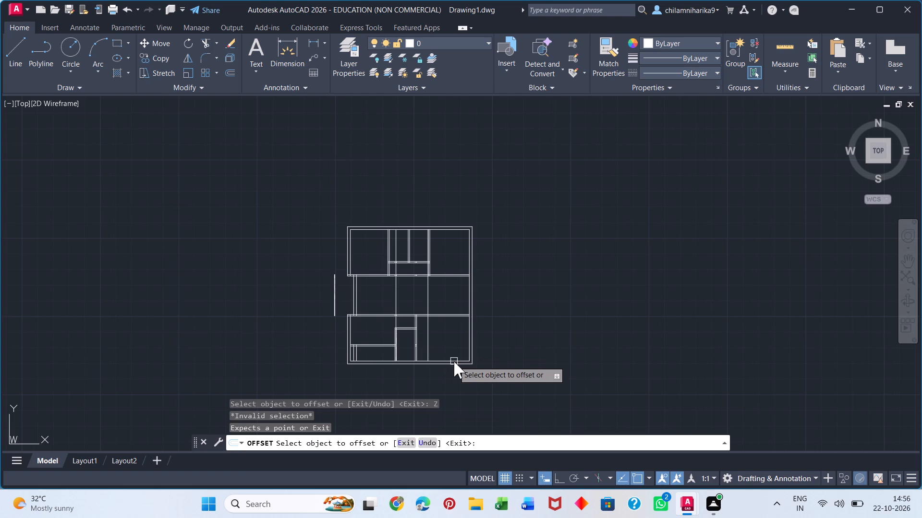
key("Return")
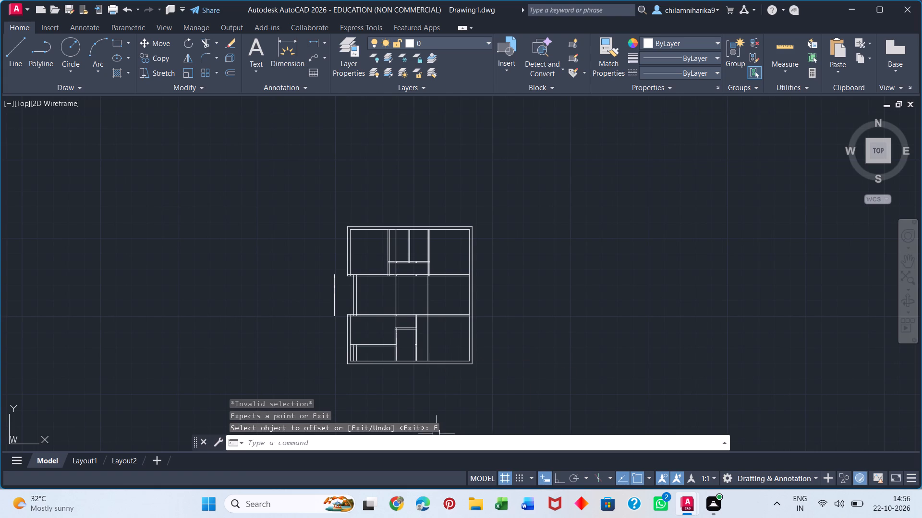
left_click(430, 447)
key("z")
key("Return")
key("e")
key("Return")
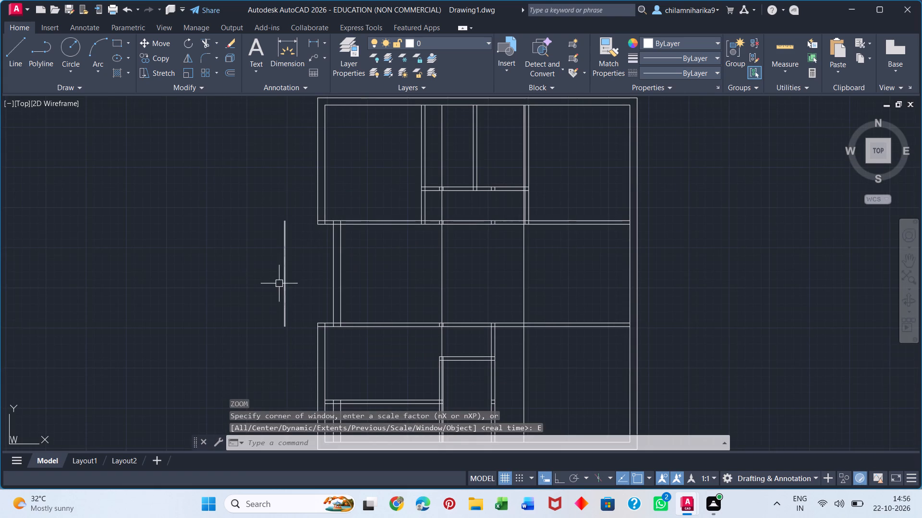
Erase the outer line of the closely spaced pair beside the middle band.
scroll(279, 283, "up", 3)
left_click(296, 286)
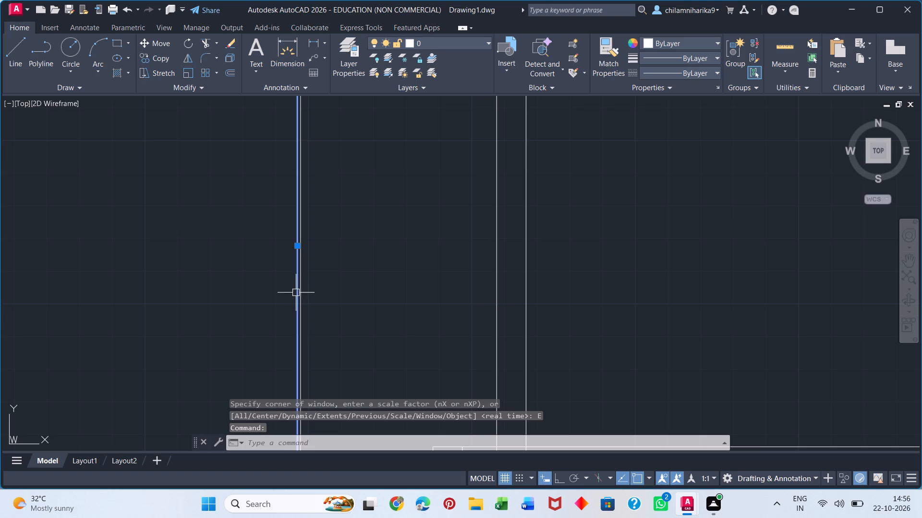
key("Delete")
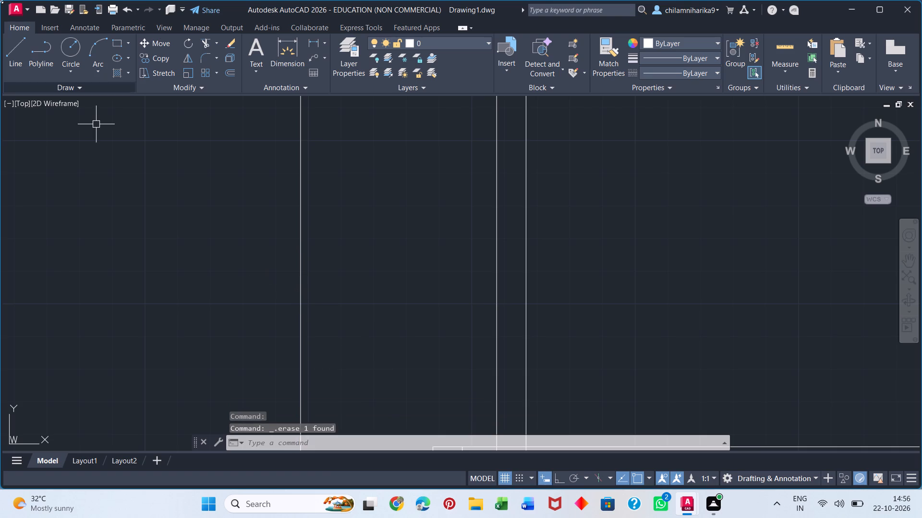
Measure the gap between the inset wall's outer face and the detached line with a linear dimension, turning Ortho on.
left_click(312, 44)
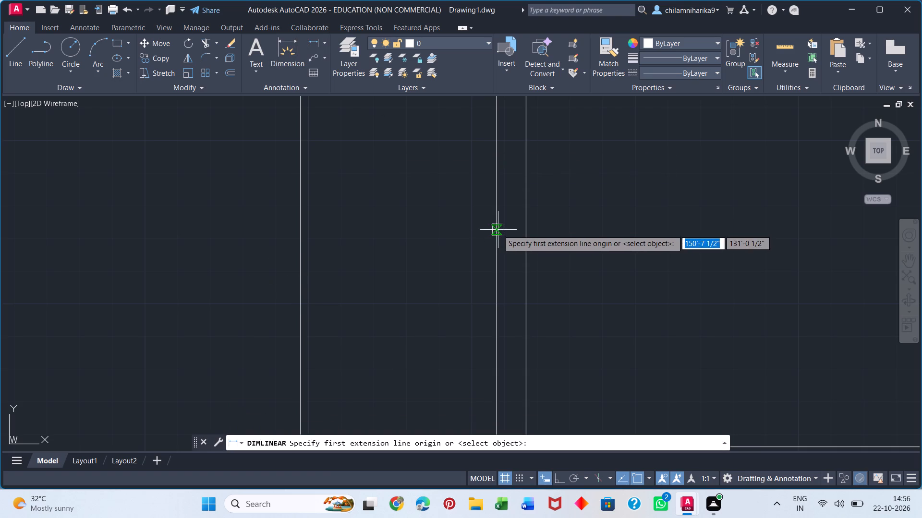
left_click(498, 230)
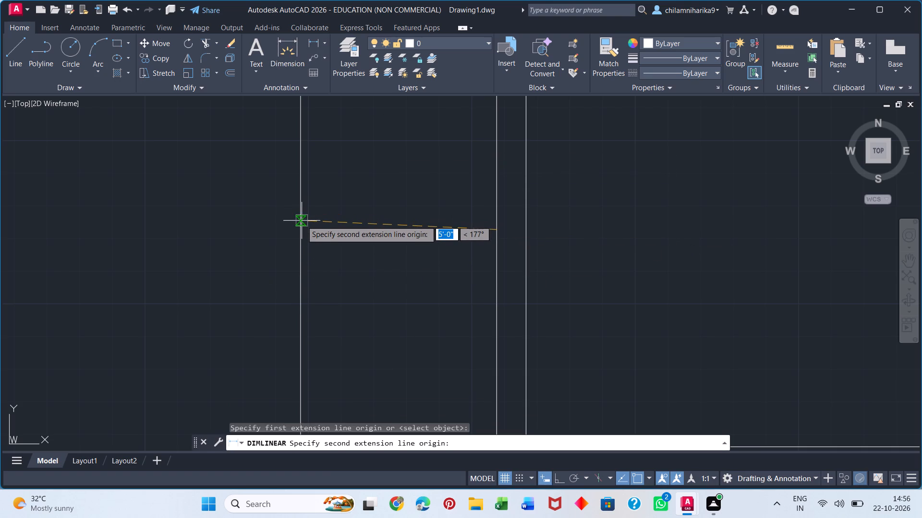
key("F8")
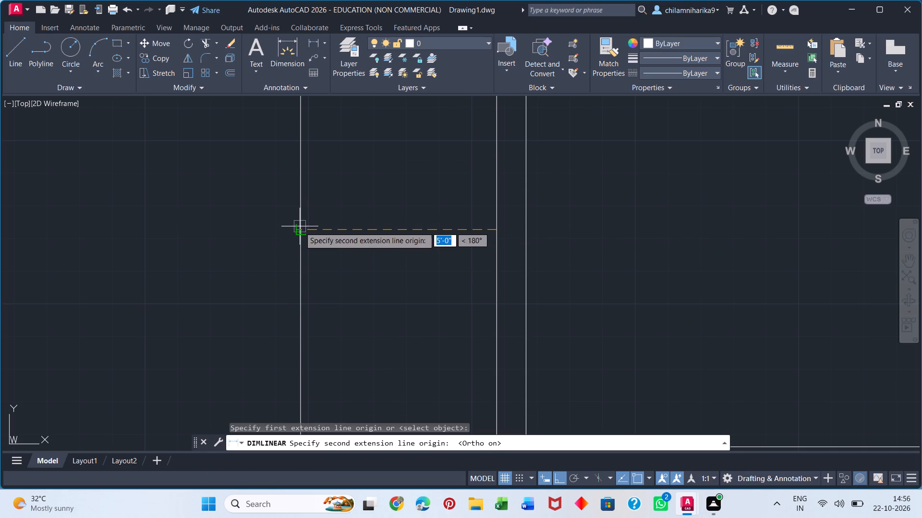
left_click(300, 227)
key("space")
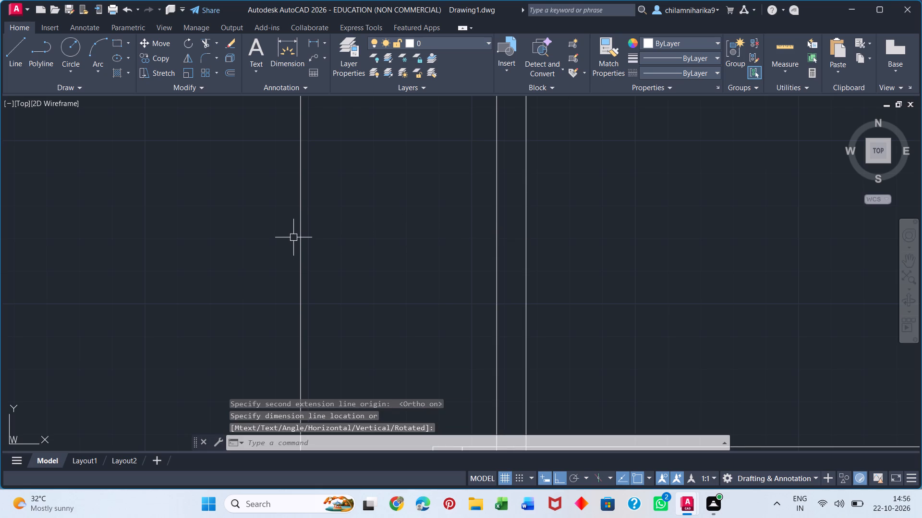
Offset the detached line beside the middle band 2" outward.
key("o")
key("Return")
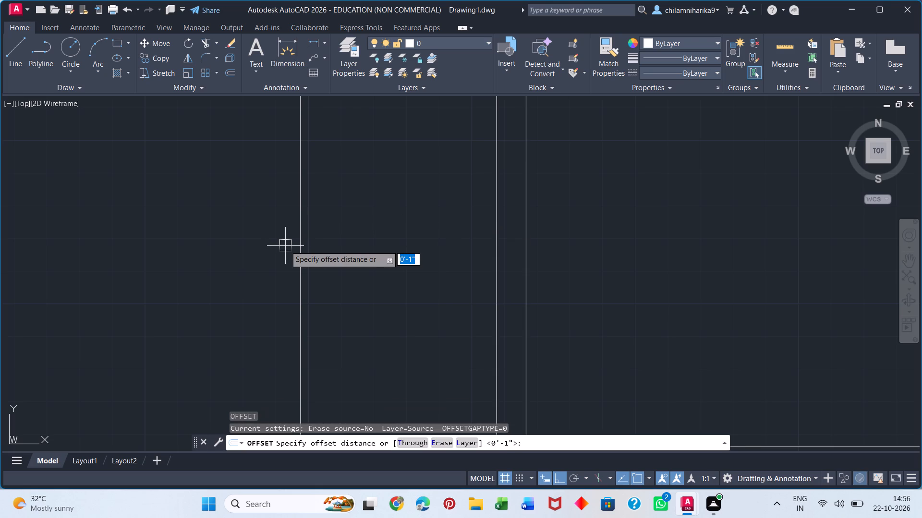
type("2\"")
key("Return")
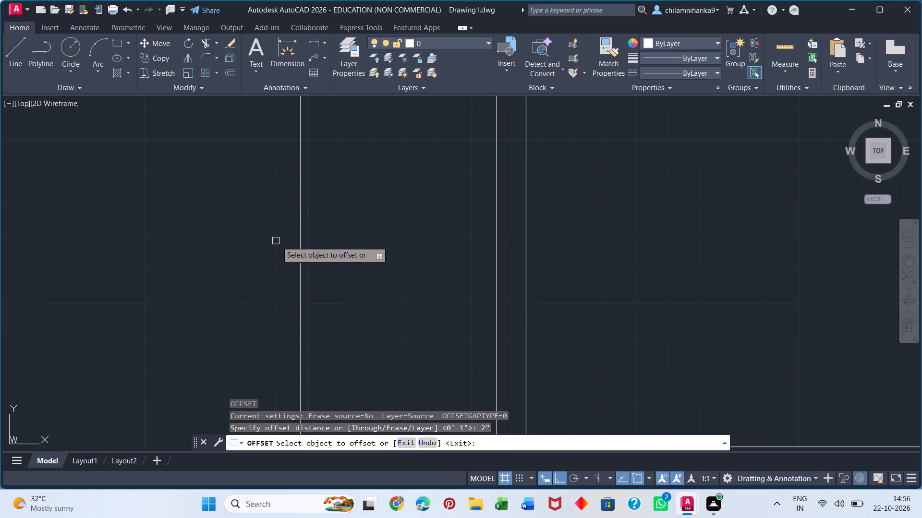
left_click(299, 247)
left_click(264, 252)
key("space")
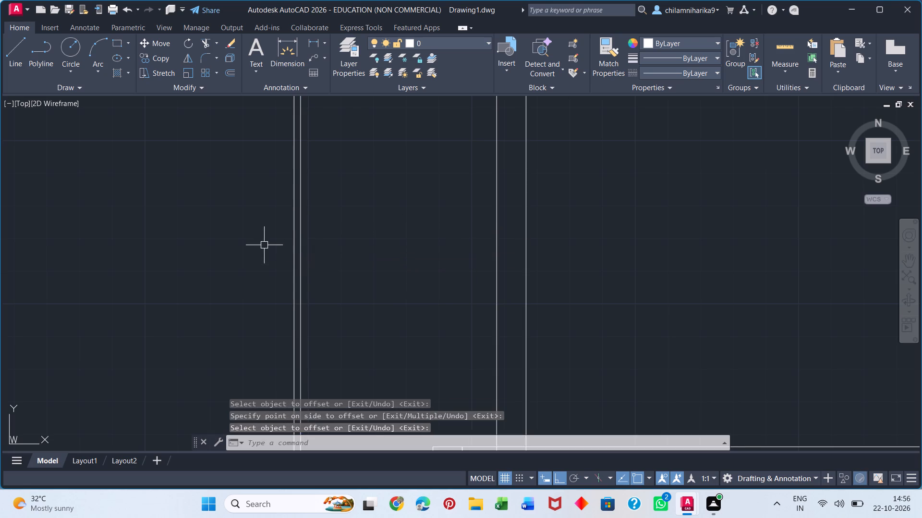
Examine the detached line pair against the middle band, its upper end and the whole floor plan.
scroll(243, 269, "down", 6)
scroll(259, 296, "up", 4)
middle_click_drag(334, 245, 331, 280)
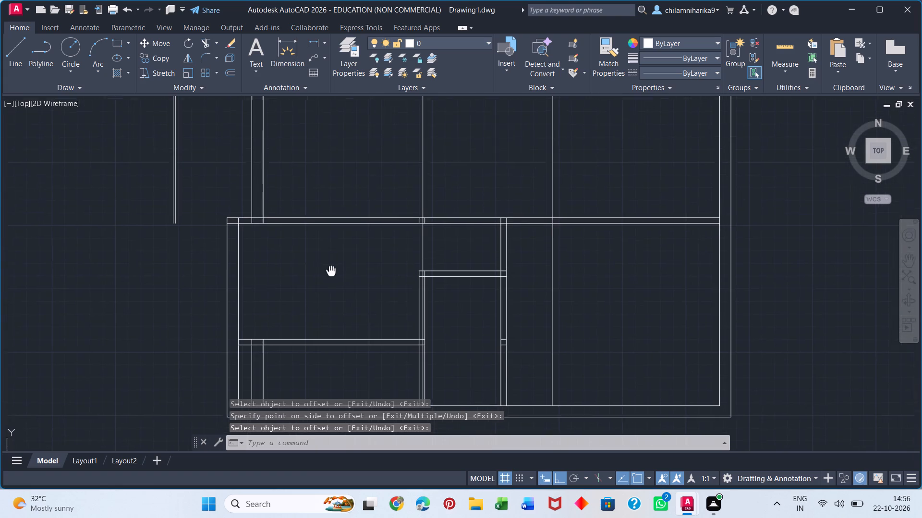
middle_click_drag(331, 280, 387, 434)
scroll(369, 389, "down", 1)
scroll(331, 330, "up", 2)
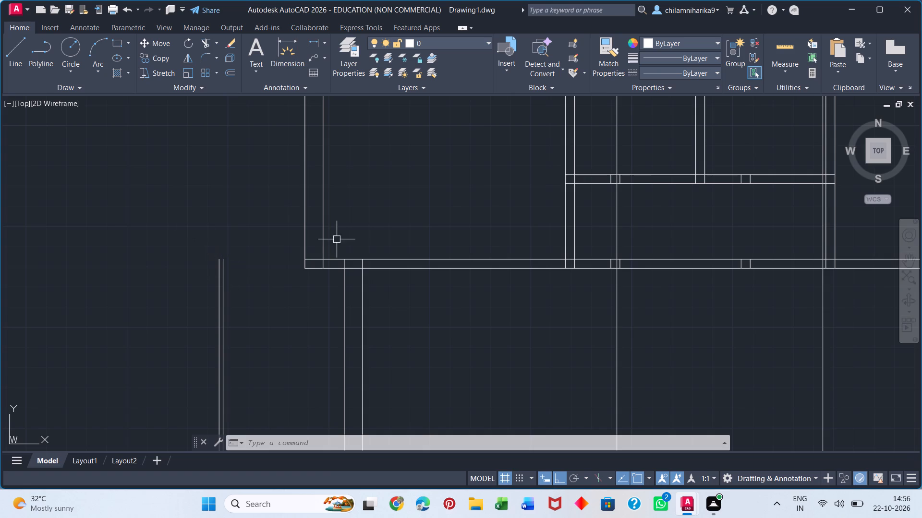
scroll(224, 213, "down", 1)
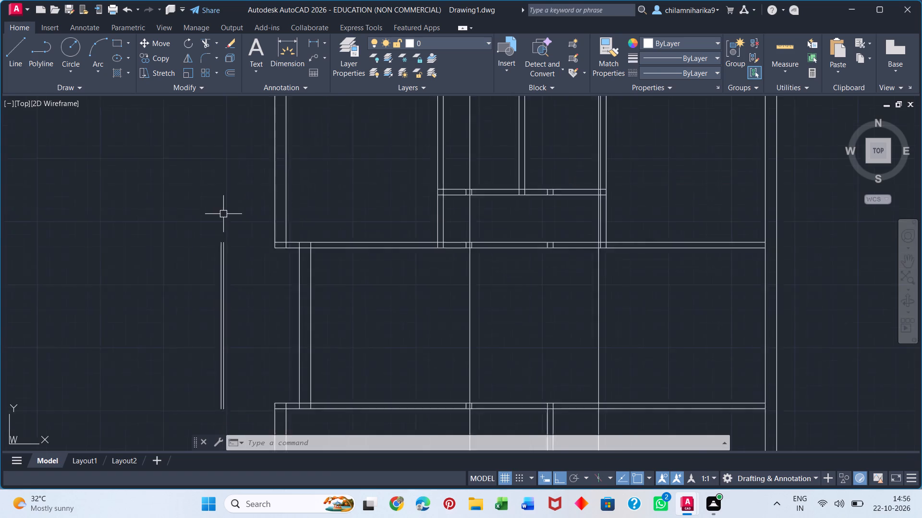
scroll(223, 214, "down", 5)
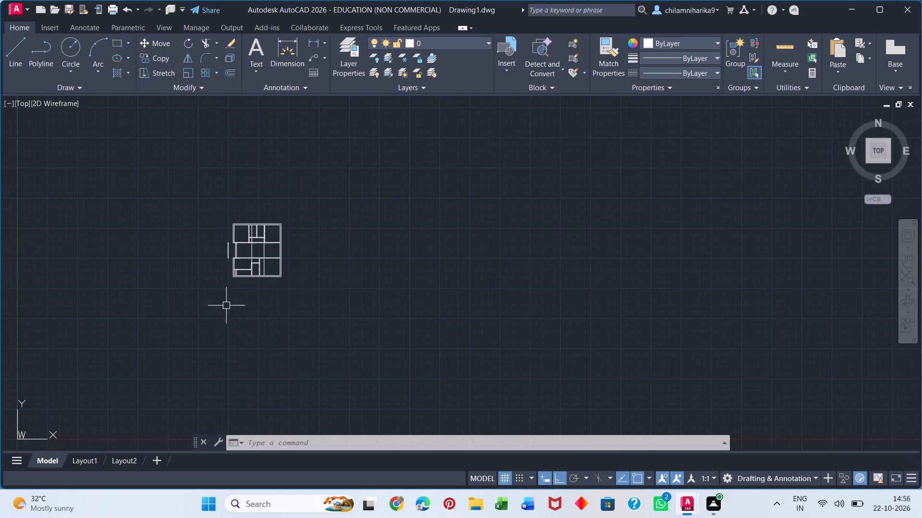
scroll(242, 247, "up", 4)
scroll(139, 191, "up", 4)
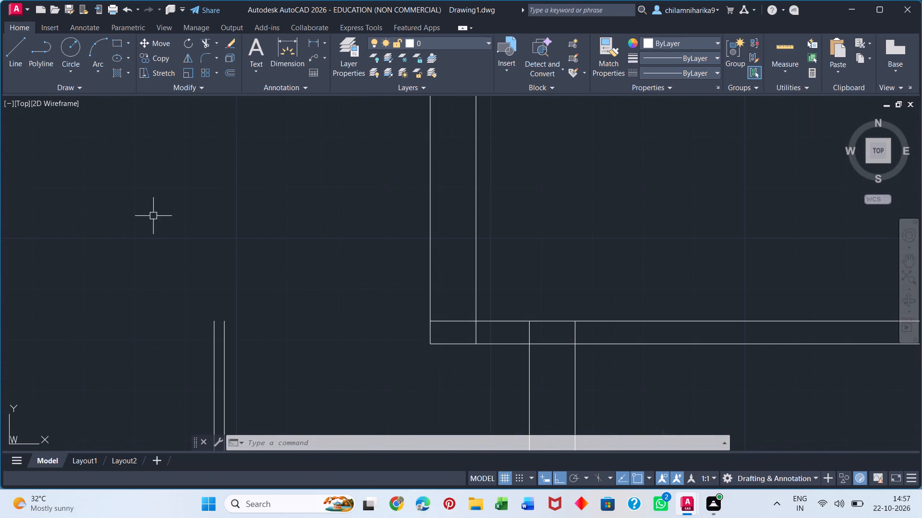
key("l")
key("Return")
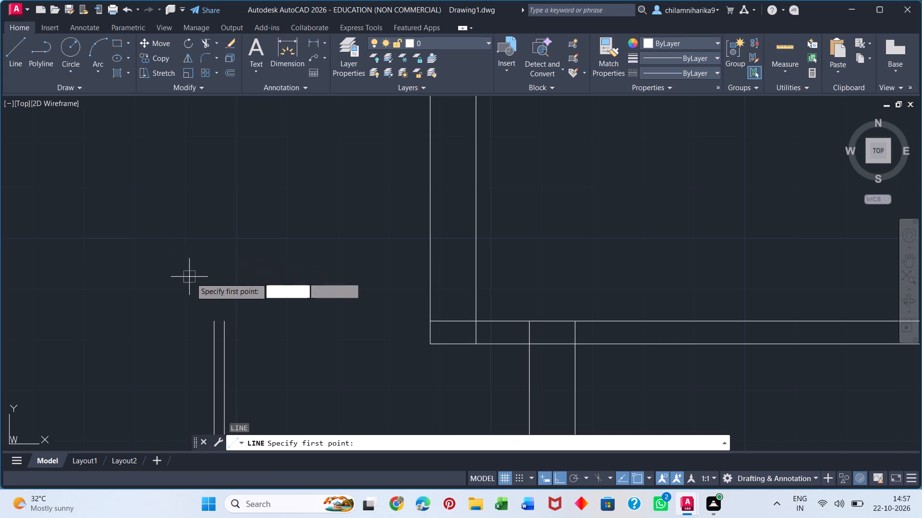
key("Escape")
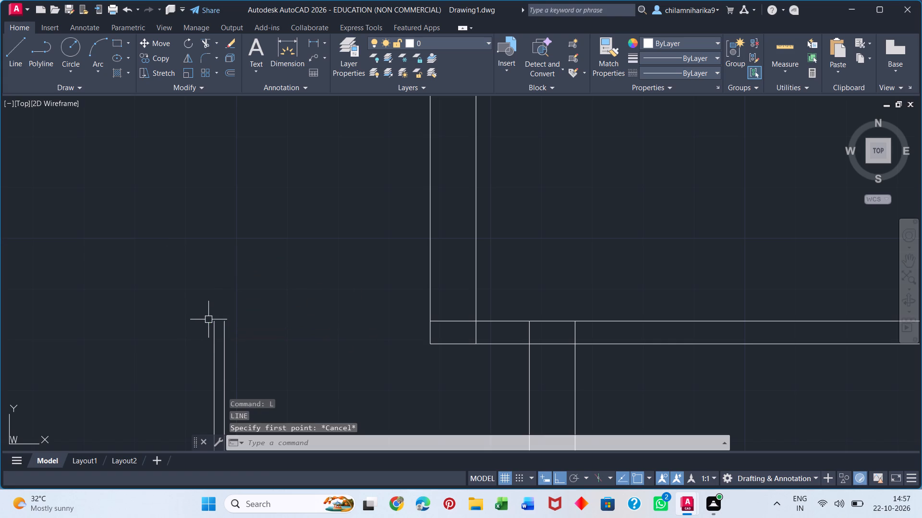
Draw a horizontal polyline about 3'-6 1/2" long from the outer detached line's upper end to the upper left outer wall.
key("p")
key("l")
key("Return")
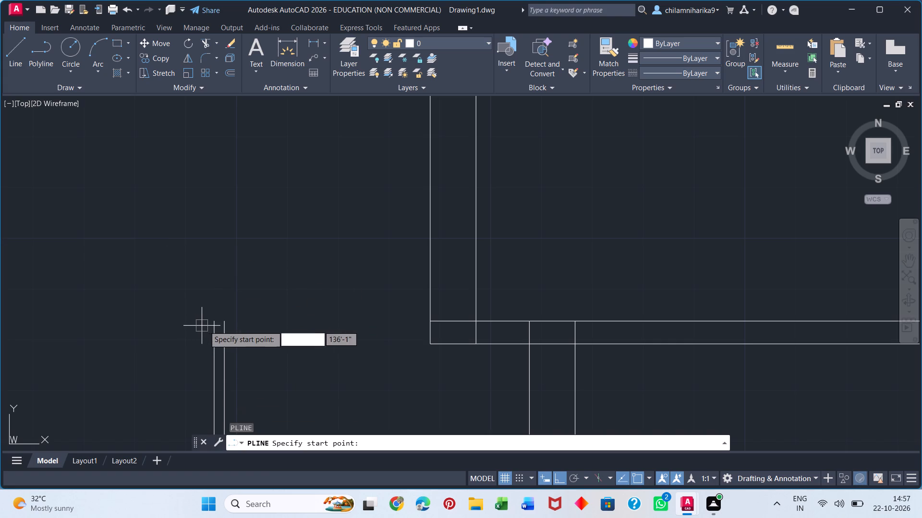
left_click(211, 321)
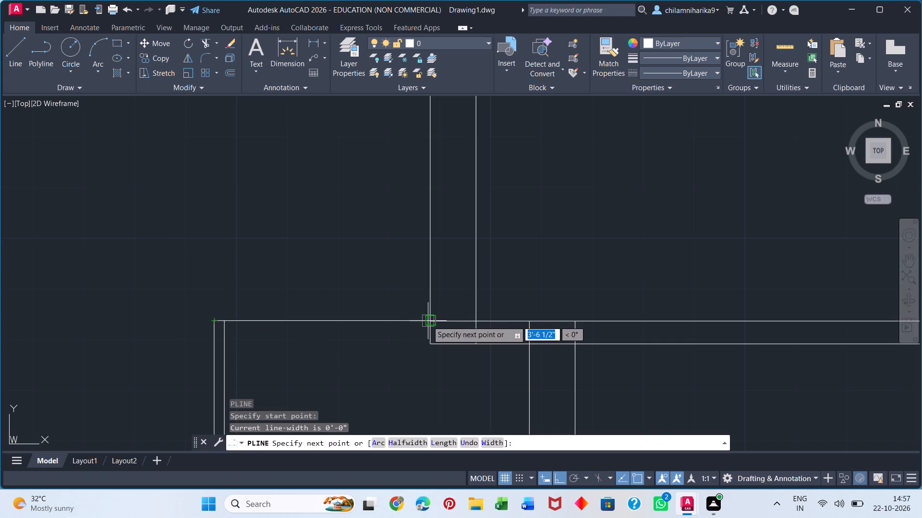
left_click(427, 321)
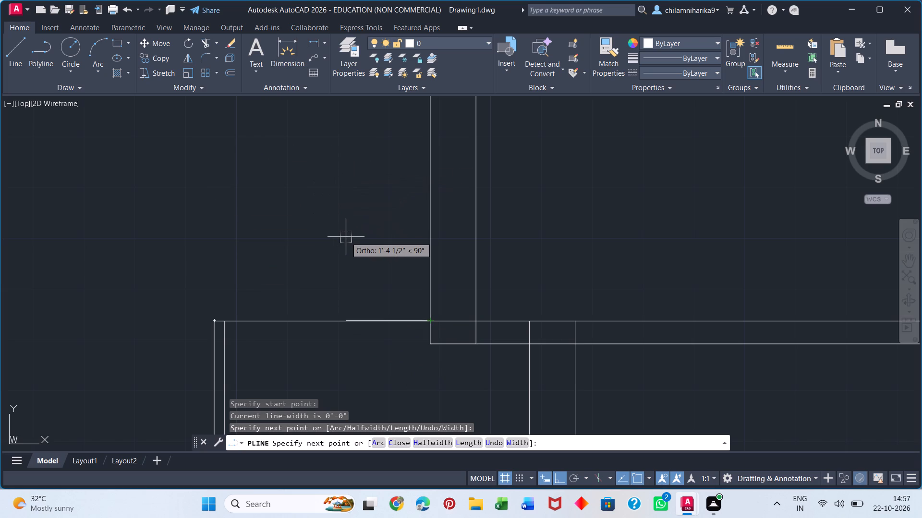
key("space")
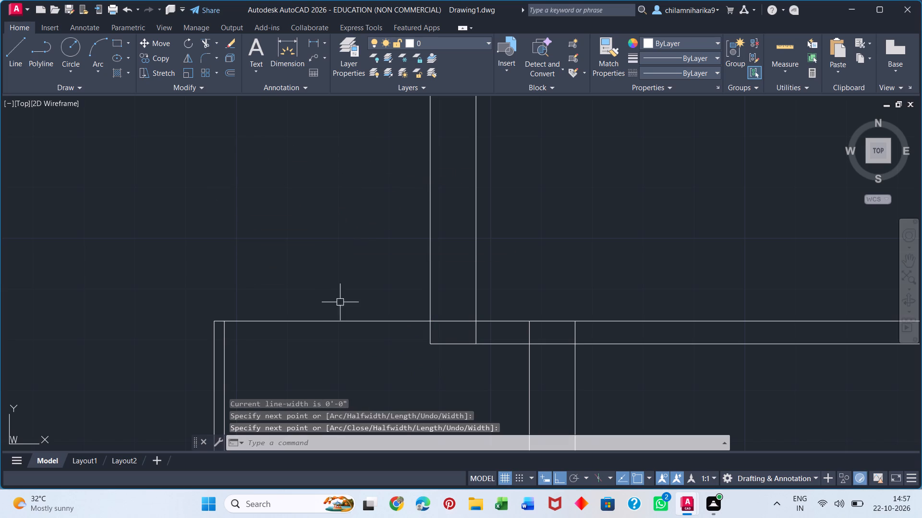
Offset the horizontal connecting polyline 2" downward.
key("o")
key("Return")
key("3")
key("BackSpace")
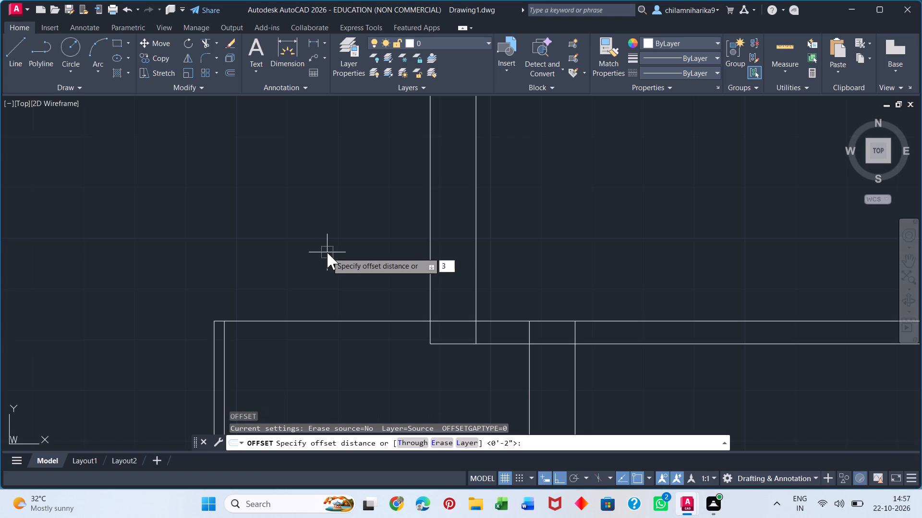
type("2\"")
key("Return")
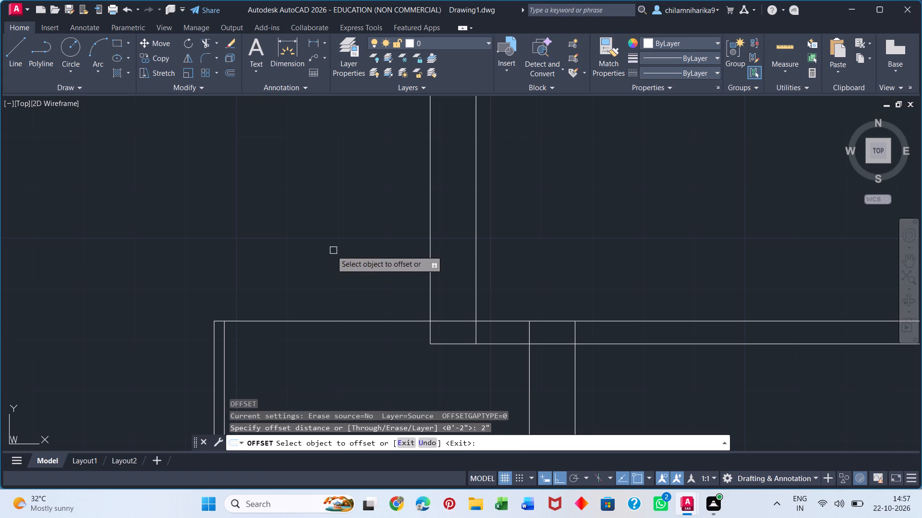
left_click(314, 320)
left_click(317, 351)
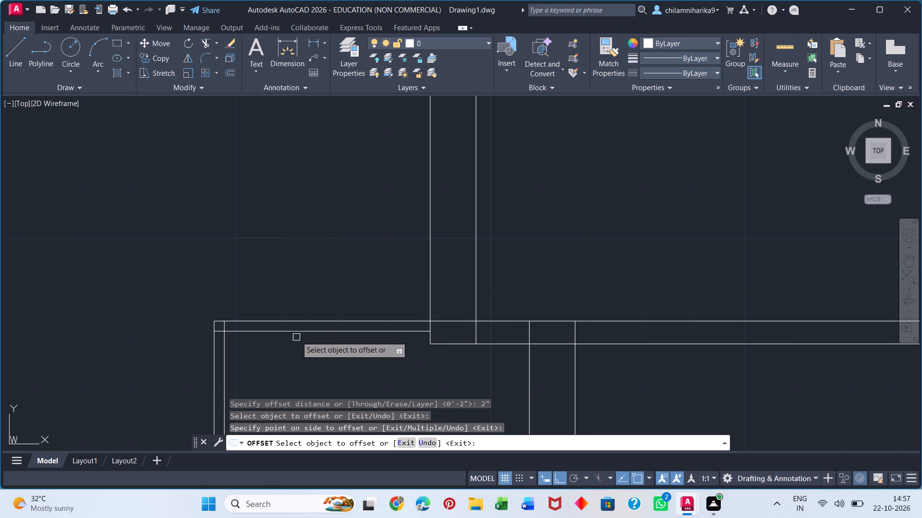
key("space")
Offset the lower of the two horizontal connecting lines 12' downward.
scroll(286, 346, "down", 1)
middle_click_drag(283, 346, 214, 72)
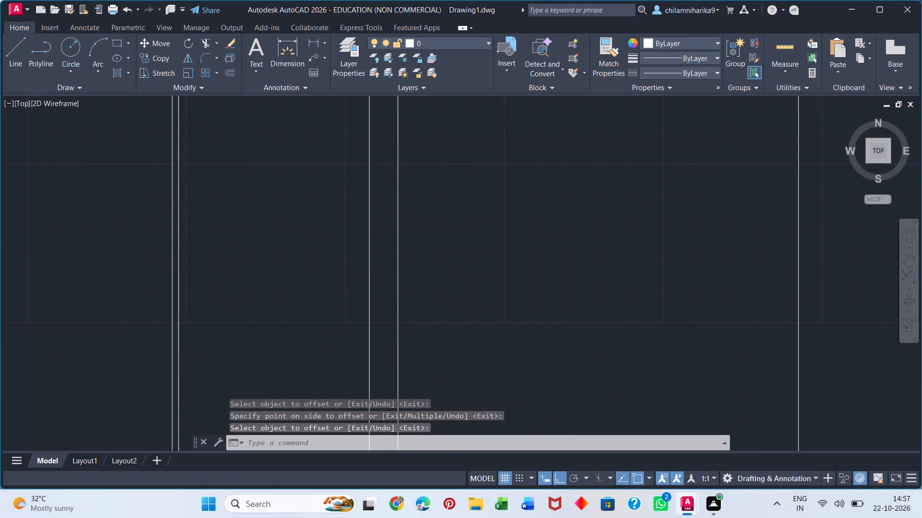
scroll(222, 145, "down", 3)
key("o")
key("Return")
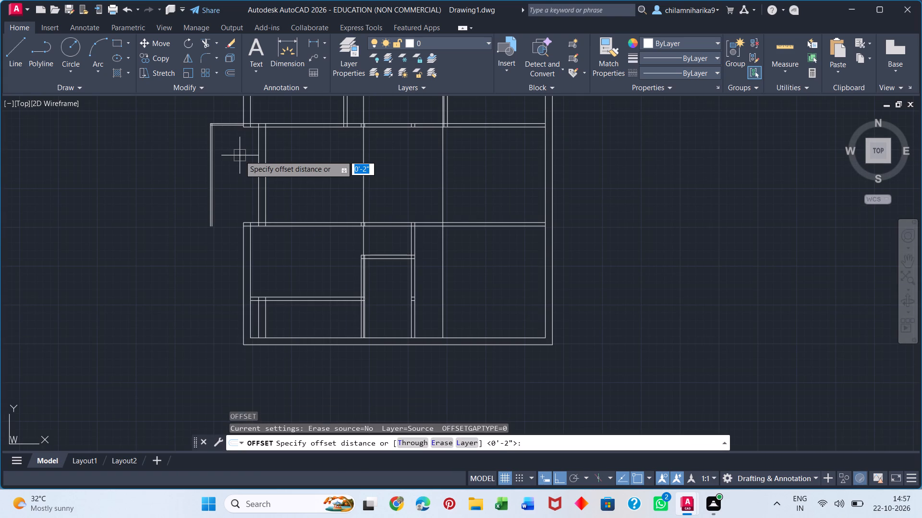
type("12'")
key("Return")
scroll(224, 134, "up", 3)
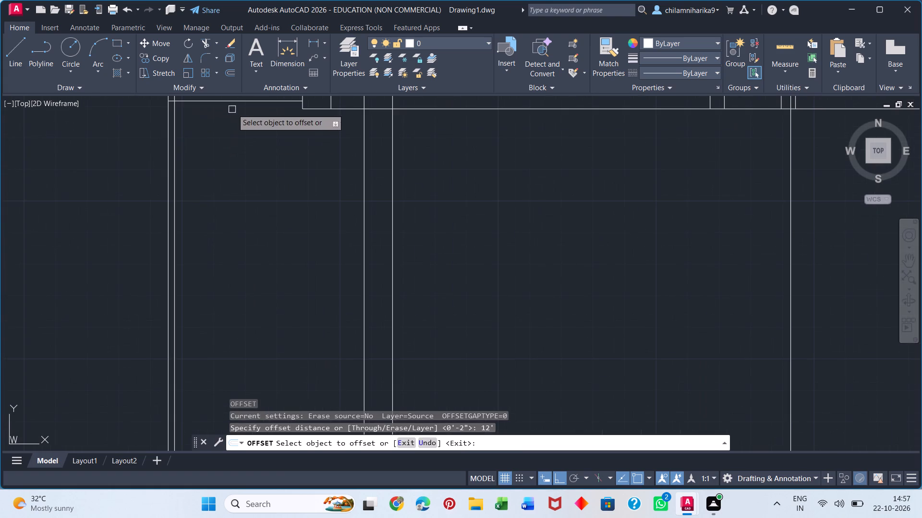
left_click(234, 103)
left_click(237, 166)
scroll(234, 182, "down", 3)
scroll(234, 275, "up", 3)
scroll(220, 266, "down", 4)
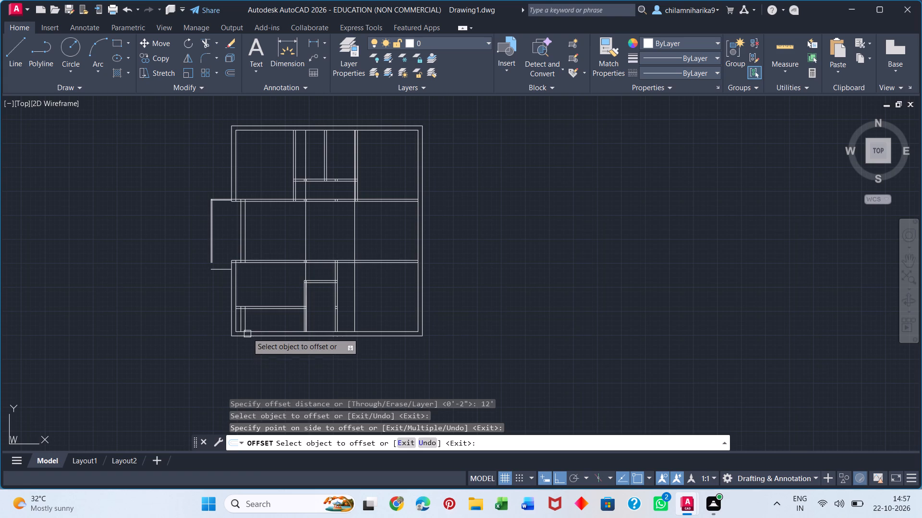
key("space")
Stretch the outer detached line's lower end down to the outer end of the new lower connecting line.
scroll(213, 246, "up", 3)
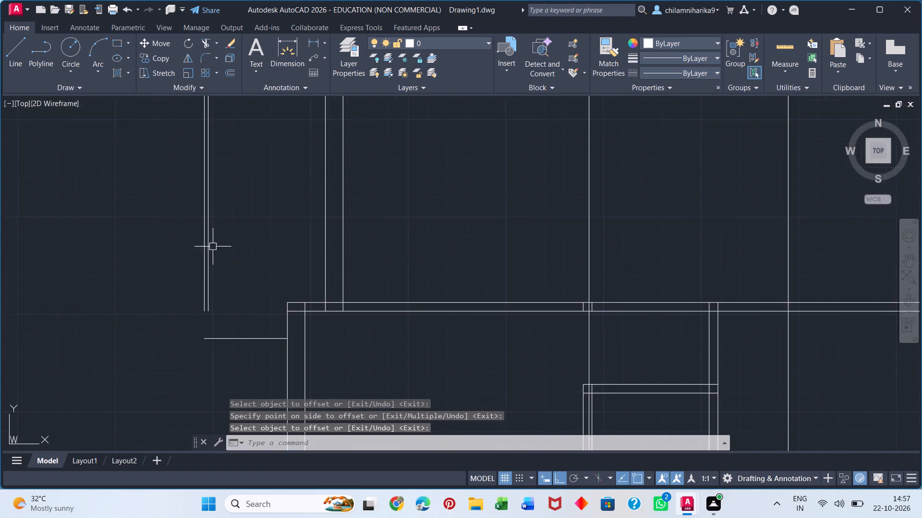
scroll(236, 329, "up", 2)
left_click(156, 282)
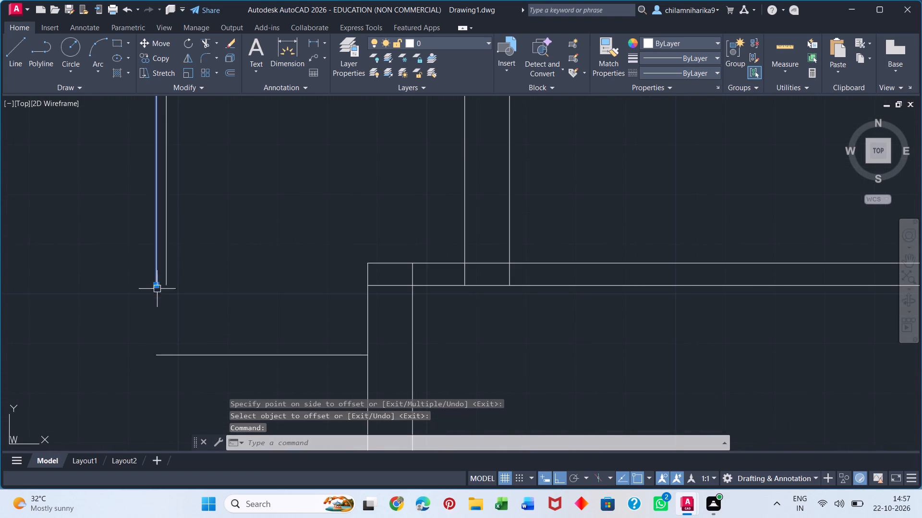
left_click(158, 284)
left_click(153, 355)
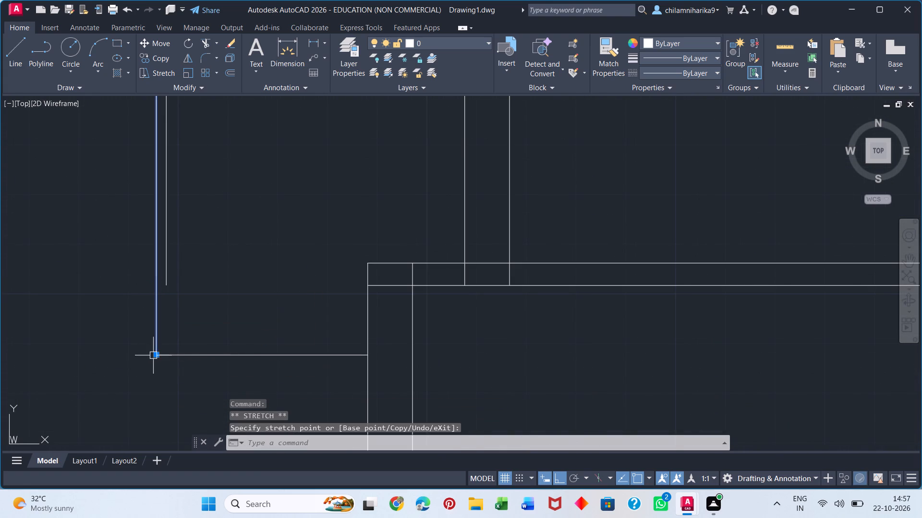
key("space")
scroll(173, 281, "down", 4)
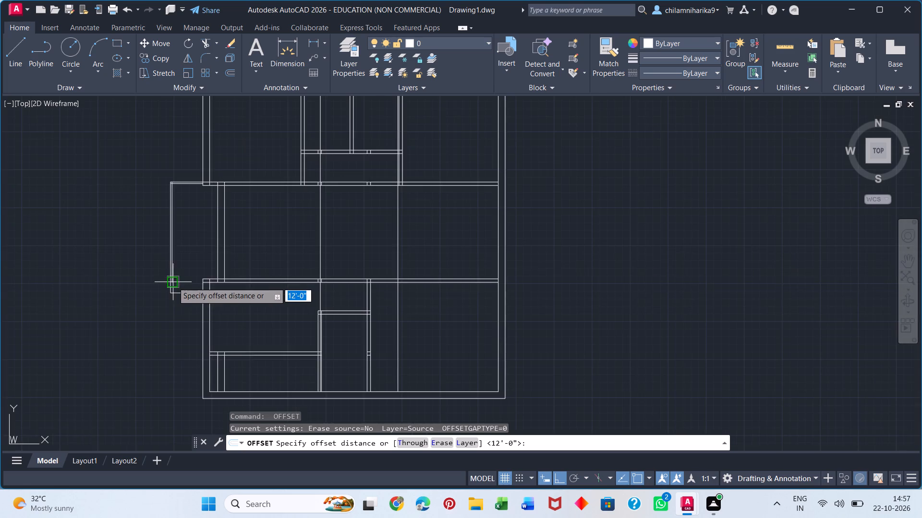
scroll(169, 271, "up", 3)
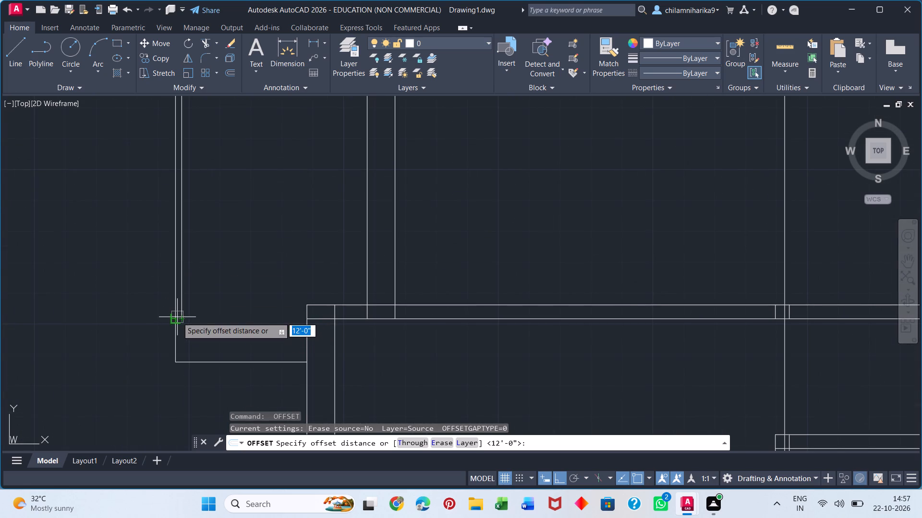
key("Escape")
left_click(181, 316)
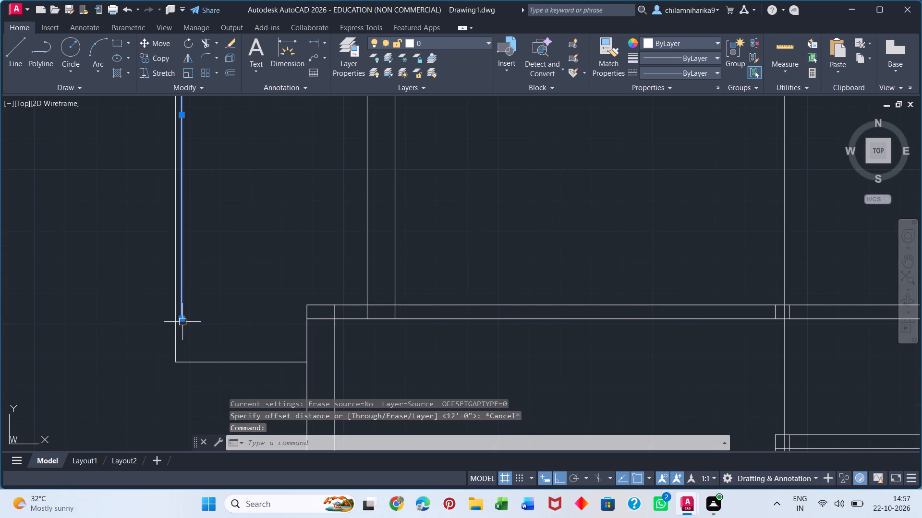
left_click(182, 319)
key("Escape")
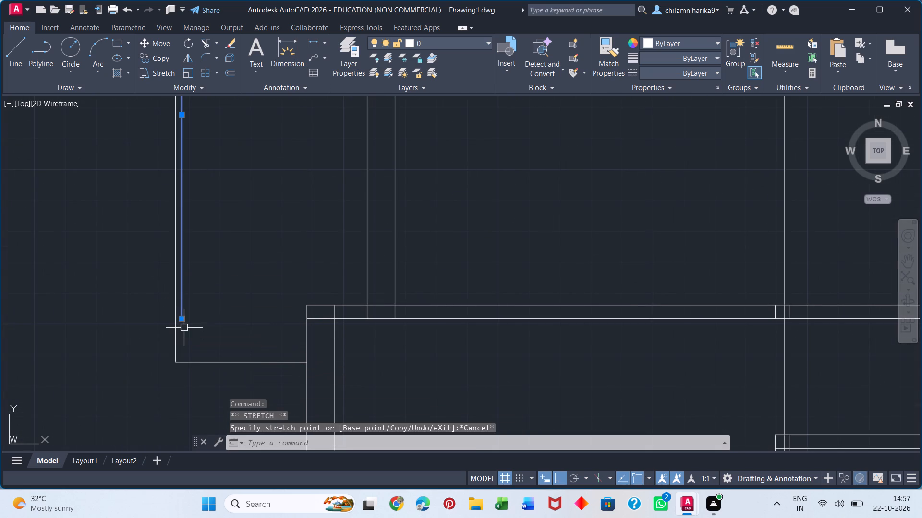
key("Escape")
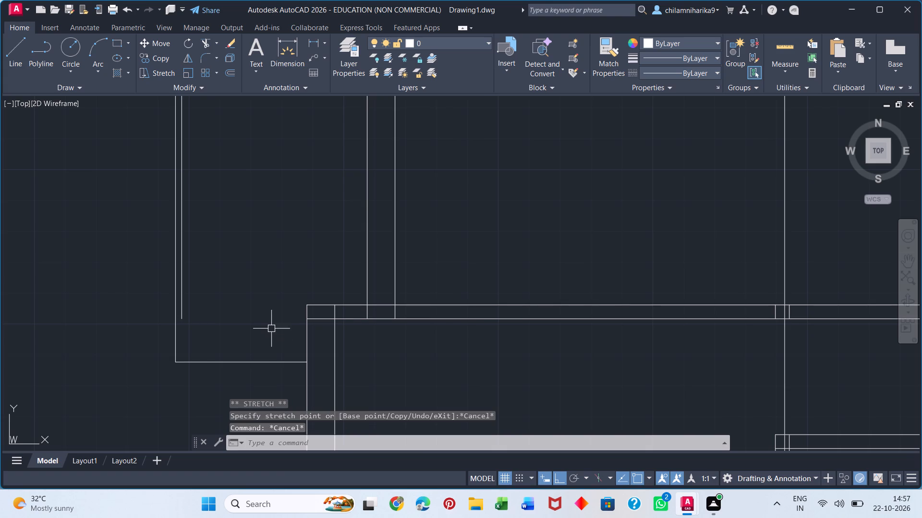
Offset the enclosure's lower horizontal connecting line 2" upward.
key("o")
key("Return")
type("2\"")
key("Return")
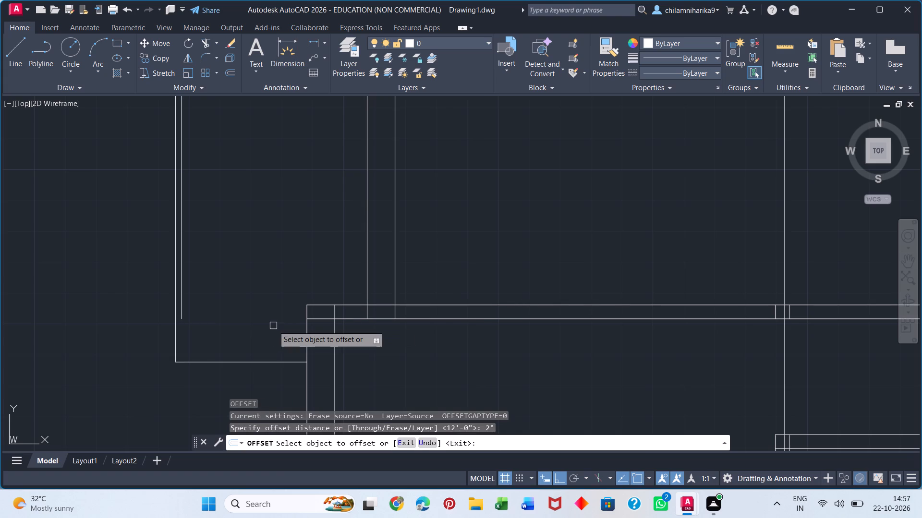
left_click(227, 363)
left_click(213, 298)
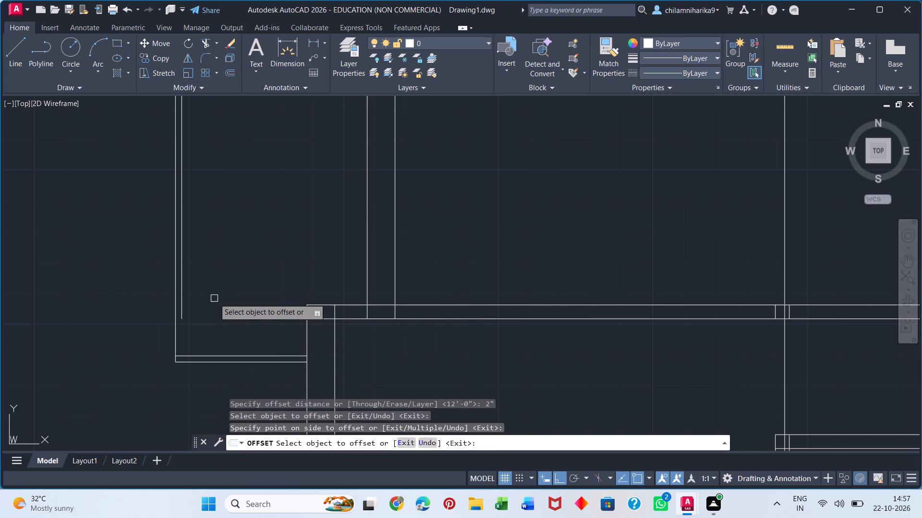
key("space")
Chamfer the enclosure's inner vertical line with the inner lower connecting line to form a sharp corner.
type("CHA")
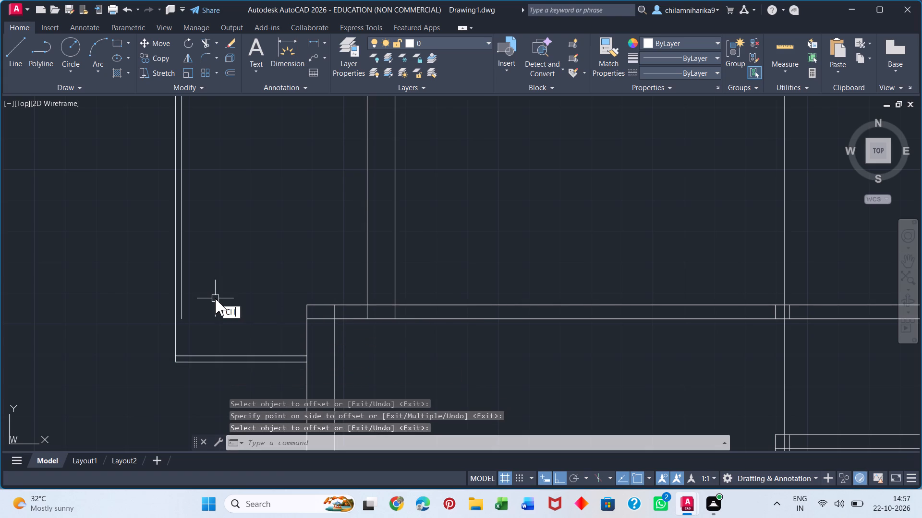
key("Return")
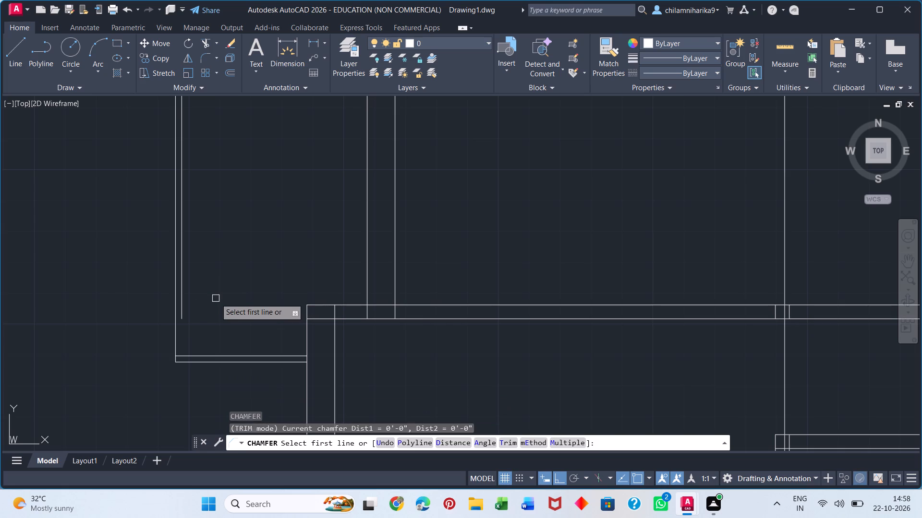
left_click(184, 309)
left_click(195, 357)
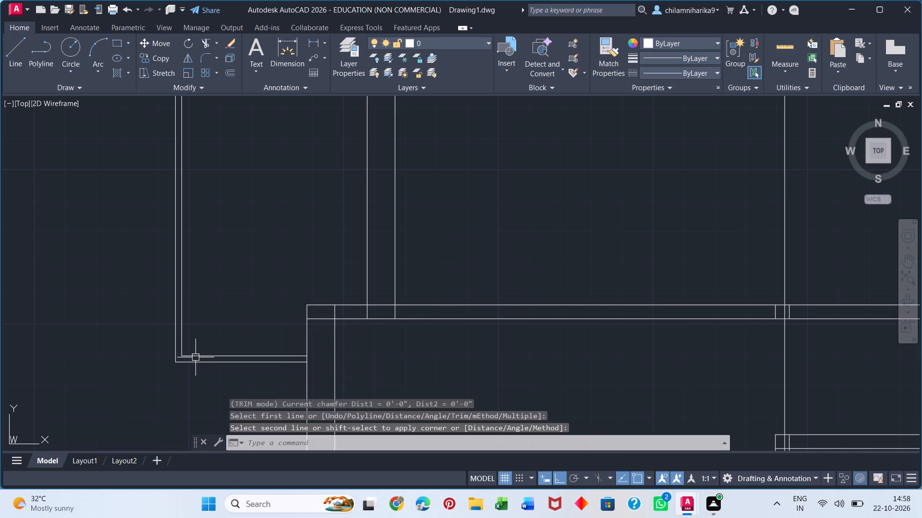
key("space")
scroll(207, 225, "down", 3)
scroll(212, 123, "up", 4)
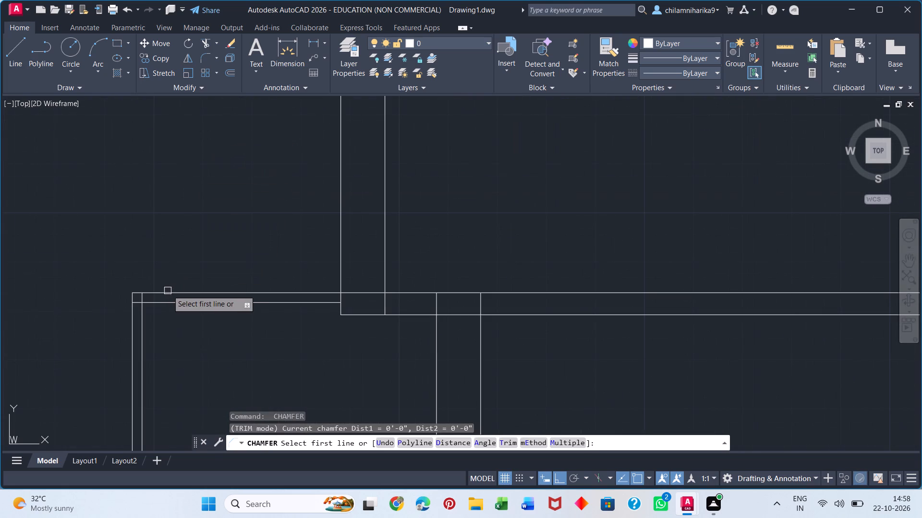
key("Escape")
Trim the overlapping inner line ends at the enclosure's upper outer corner.
key("t")
type("R")
key("space")
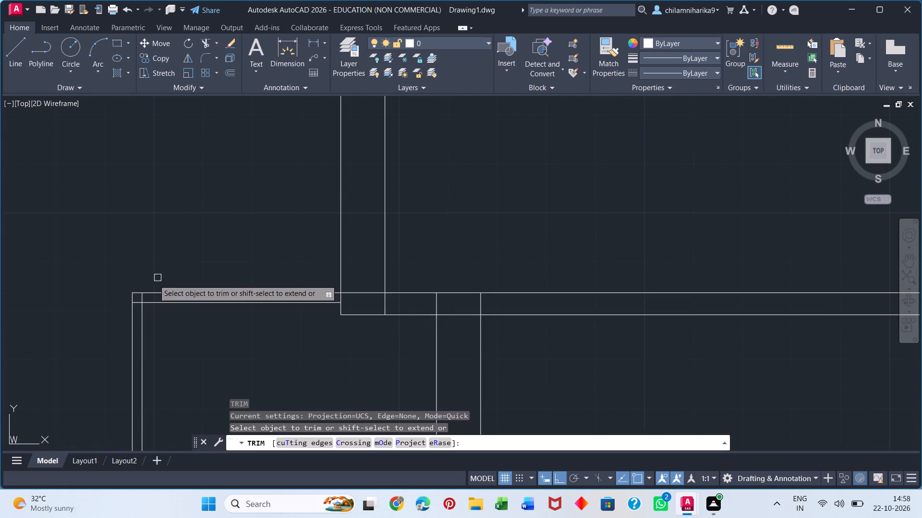
scroll(130, 302, "up", 4)
left_click(205, 270)
left_click(175, 308)
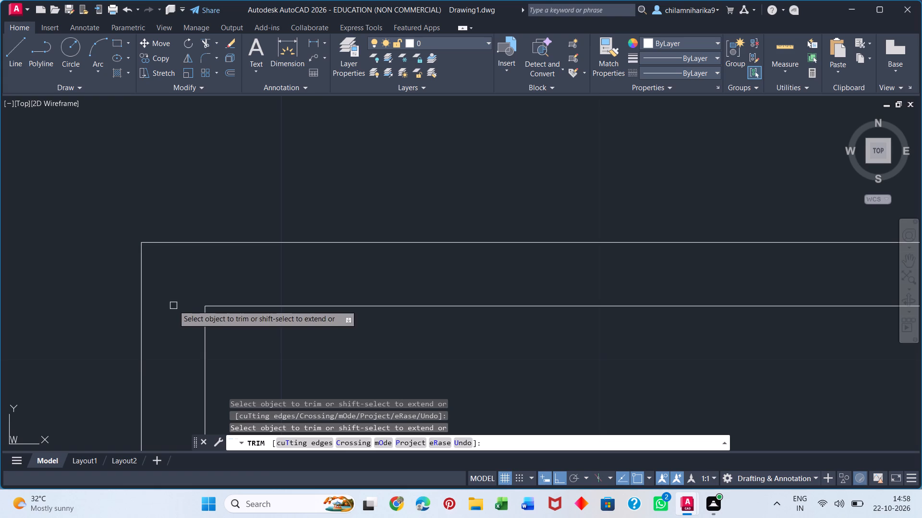
key("Escape")
Trim the overlapping wall lines where the upper left outer wall and the inset wall meet the middle band's upper wall.
scroll(175, 261, "down", 6)
scroll(264, 296, "down", 3)
scroll(265, 289, "up", 4)
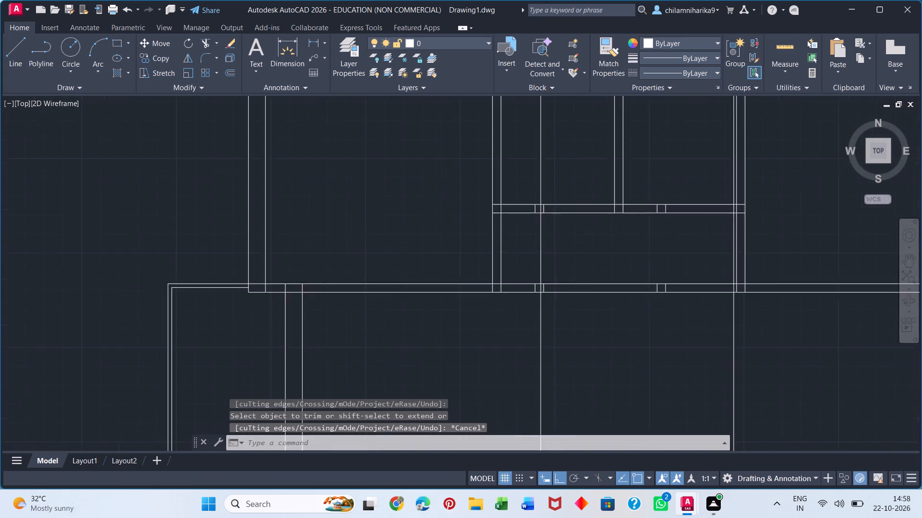
key("t")
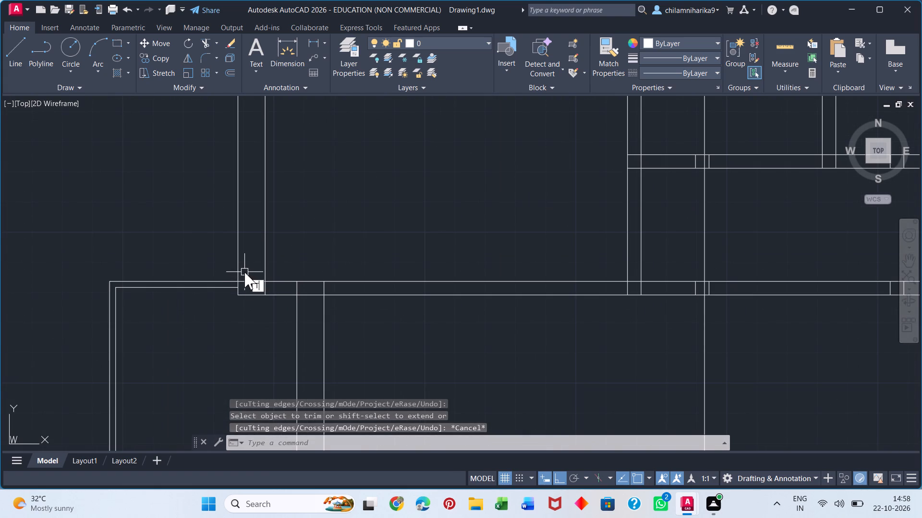
key("r")
key("space")
left_click(253, 282)
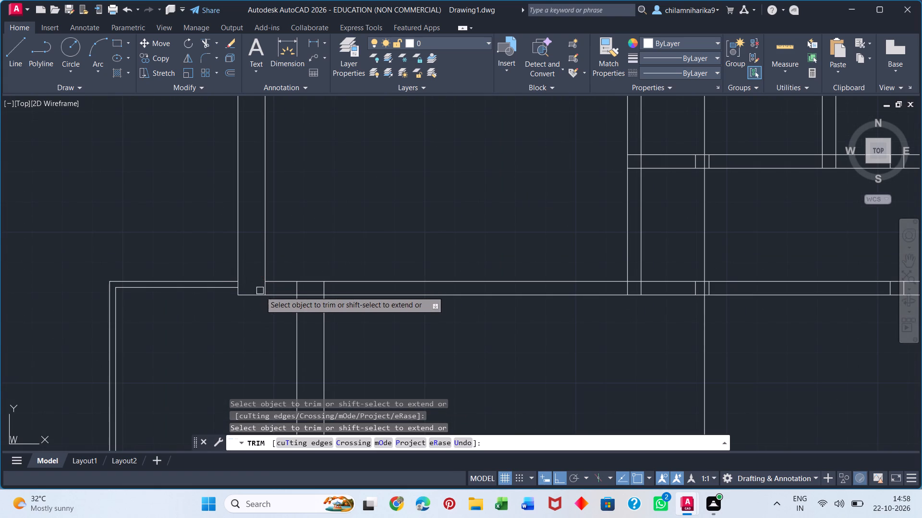
left_click(264, 290)
left_click(294, 286)
left_click(327, 288)
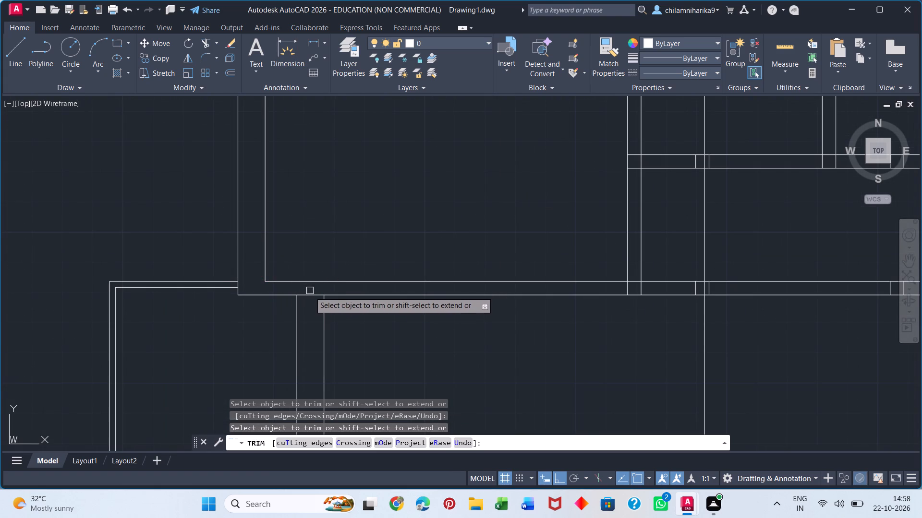
left_click(309, 296)
Trim the overlapping wall lines where the lower left outer wall and the inset wall meet the middle band's lower wall.
scroll(446, 336, "down", 3)
middle_click_drag(436, 375, 293, 241)
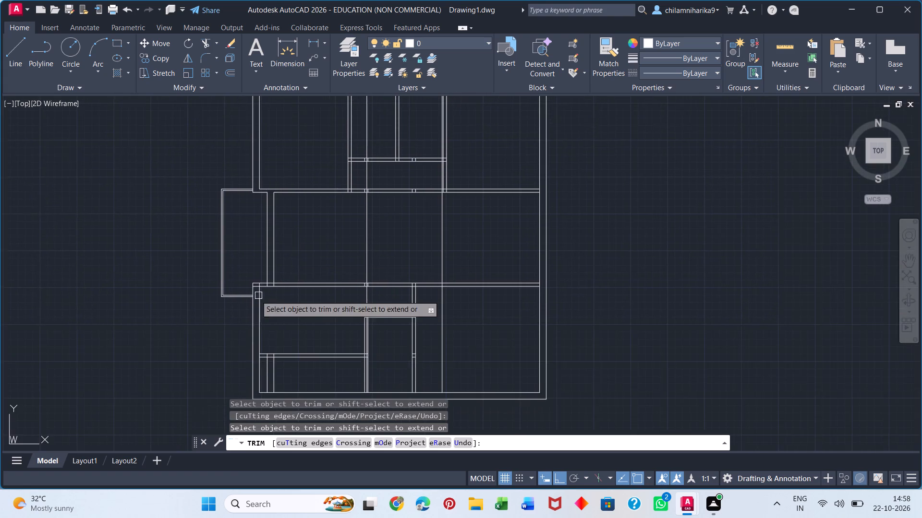
scroll(251, 294, "up", 4)
scroll(272, 254, "up", 4)
left_click_drag(288, 293, 288, 283)
left_click_drag(287, 252, 583, 224)
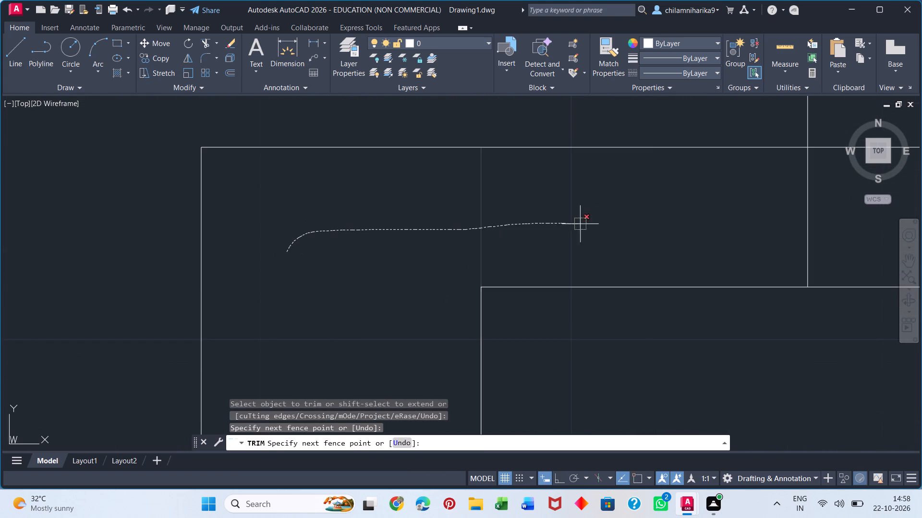
left_click_drag(583, 224, 837, 214)
scroll(121, 245, "down", 2)
scroll(348, 259, "down", 3)
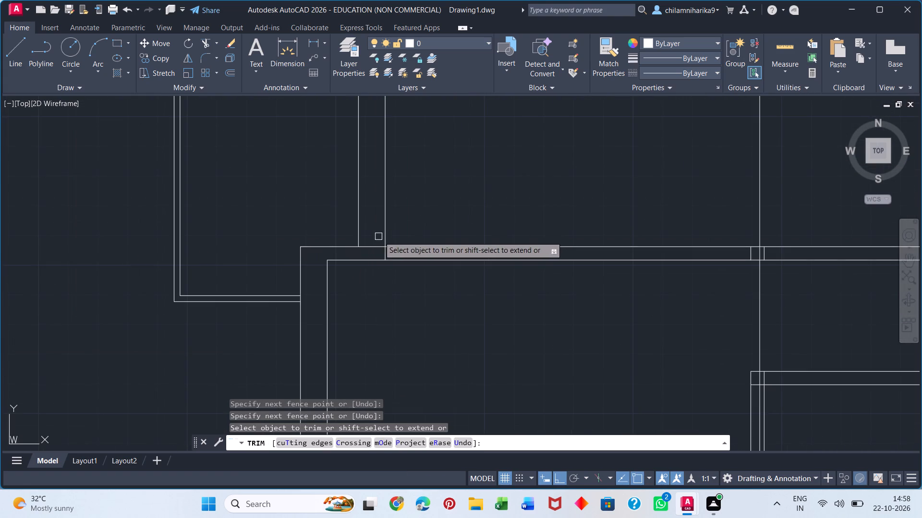
left_click(376, 225)
left_click(383, 256)
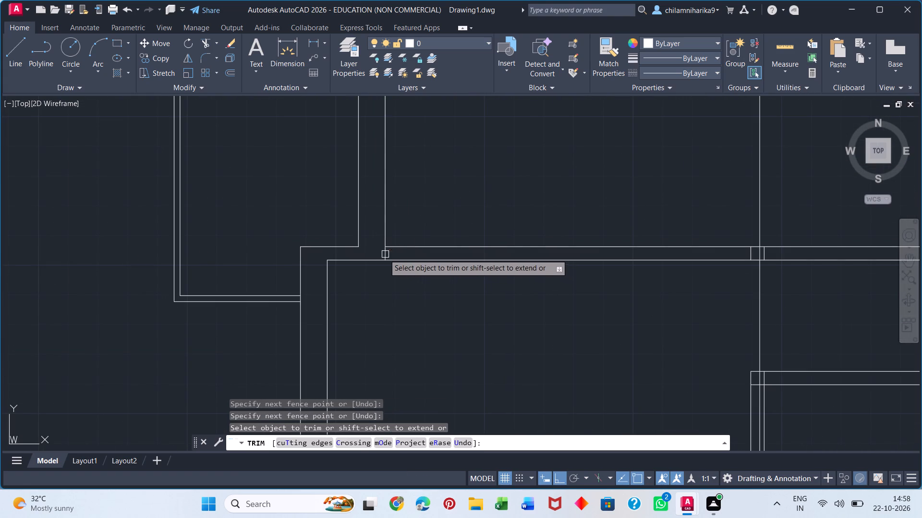
left_click(384, 254)
scroll(262, 332, "down", 4)
scroll(334, 331, "up", 4)
scroll(298, 218, "down", 4)
key("space")
Delete the two single vertical construction lines running through the full height of the plan.
left_click(315, 205)
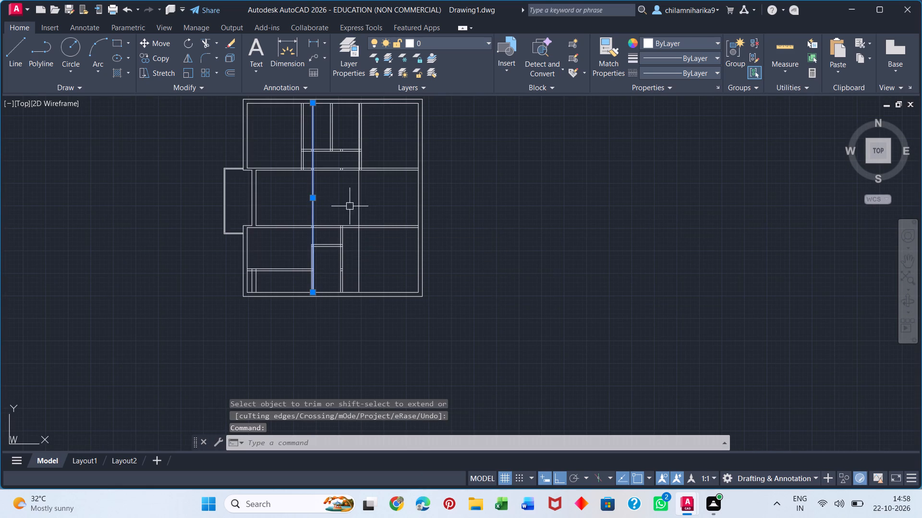
left_click(362, 207, "shift")
key("Delete")
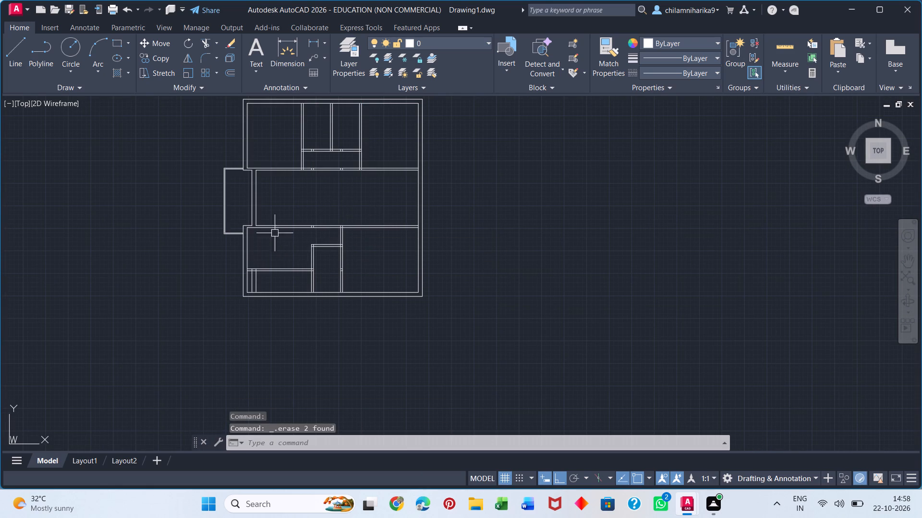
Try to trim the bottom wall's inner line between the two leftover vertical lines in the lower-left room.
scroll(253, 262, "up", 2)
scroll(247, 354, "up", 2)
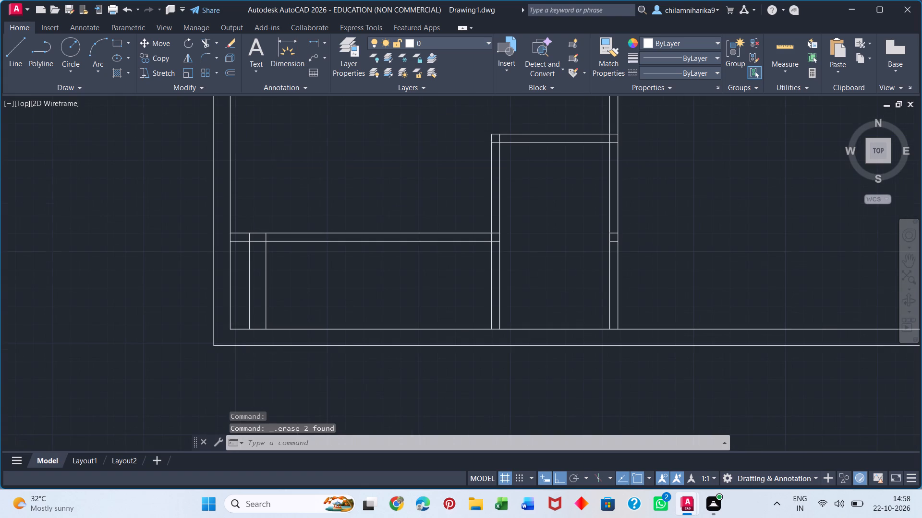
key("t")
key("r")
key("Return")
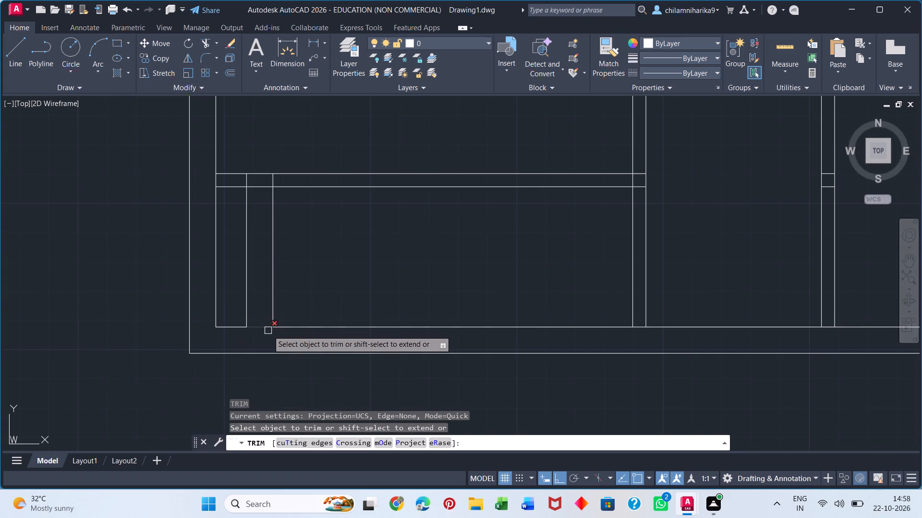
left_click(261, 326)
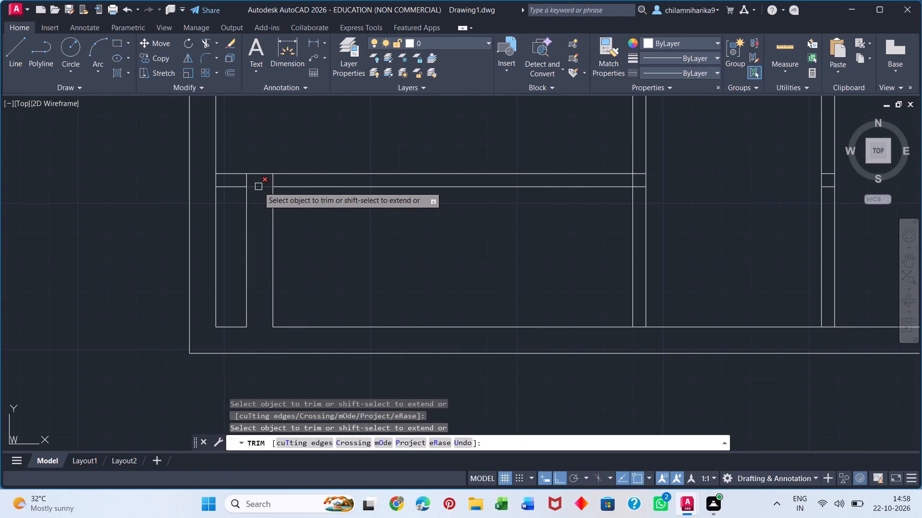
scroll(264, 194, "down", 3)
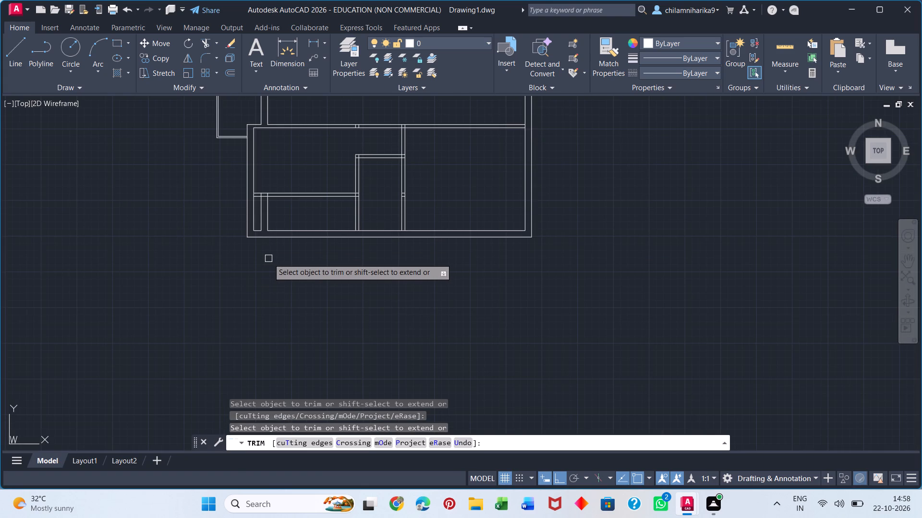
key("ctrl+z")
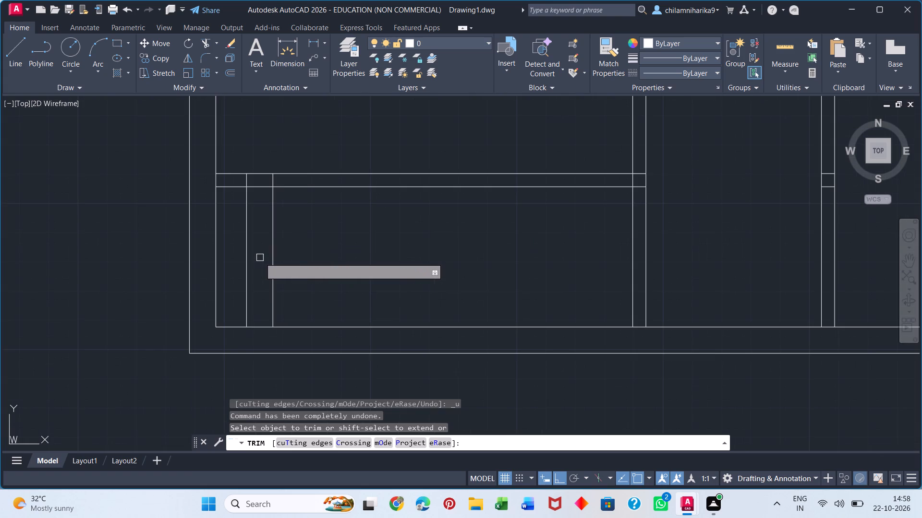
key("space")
Delete the two leftover vertical inset-wall lines in the lower-left room.
left_click(249, 253)
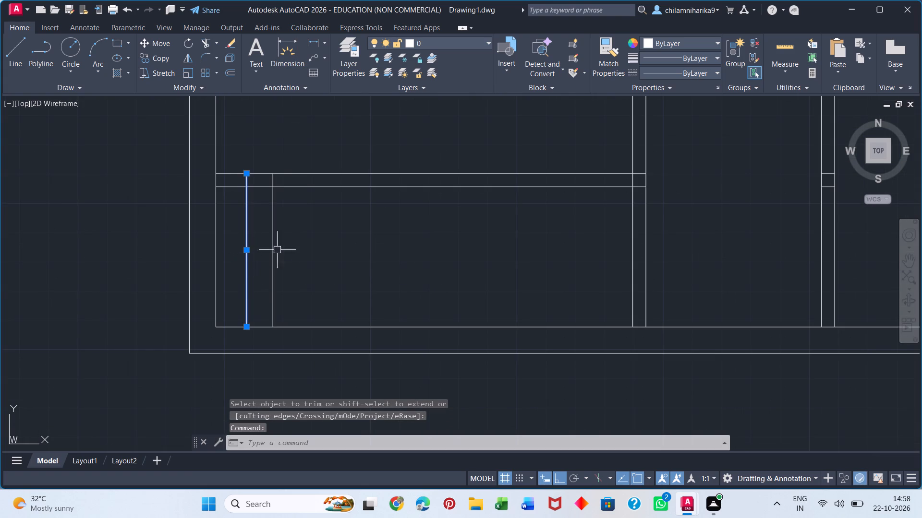
left_click(273, 247, "shift")
key("Delete")
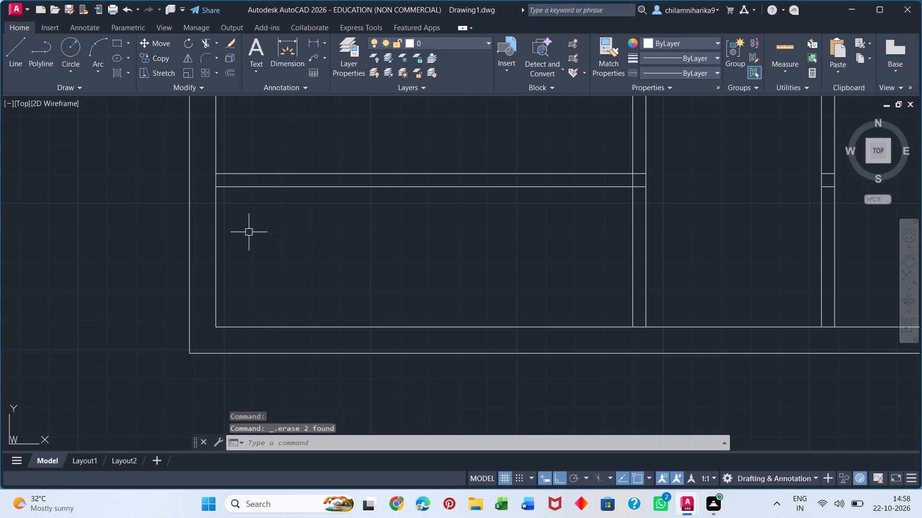
Trim the bottom outer wall's inner line across the bases of the two lower-band vertical partitions.
scroll(252, 232, "down", 8)
scroll(268, 213, "up", 7)
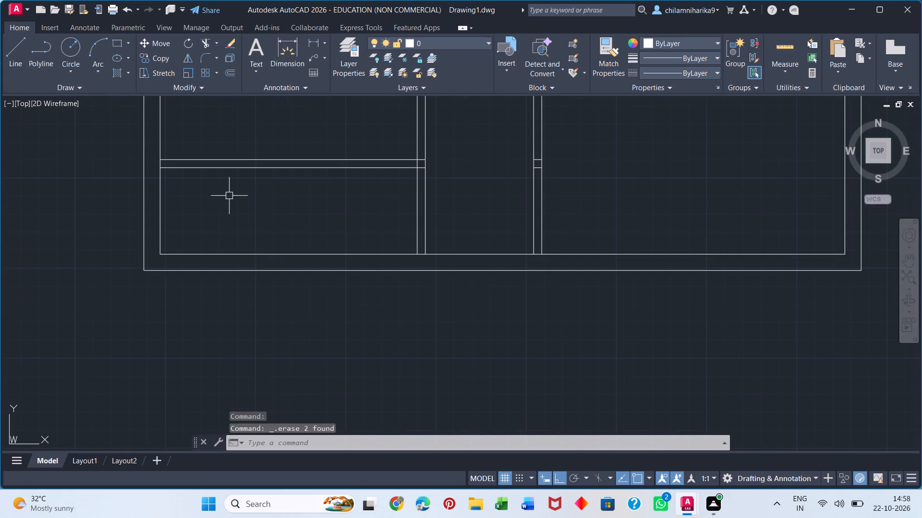
middle_click_drag(226, 199, 228, 405)
type("TR")
key("Return")
scroll(198, 325, "down", 4)
scroll(234, 351, "up", 4)
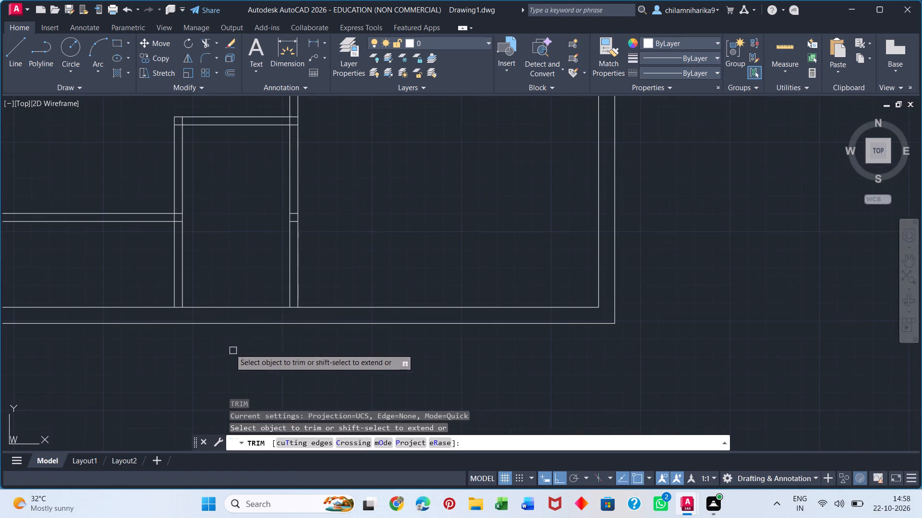
scroll(176, 307, "up", 4)
left_click(184, 318)
scroll(344, 336, "down", 4)
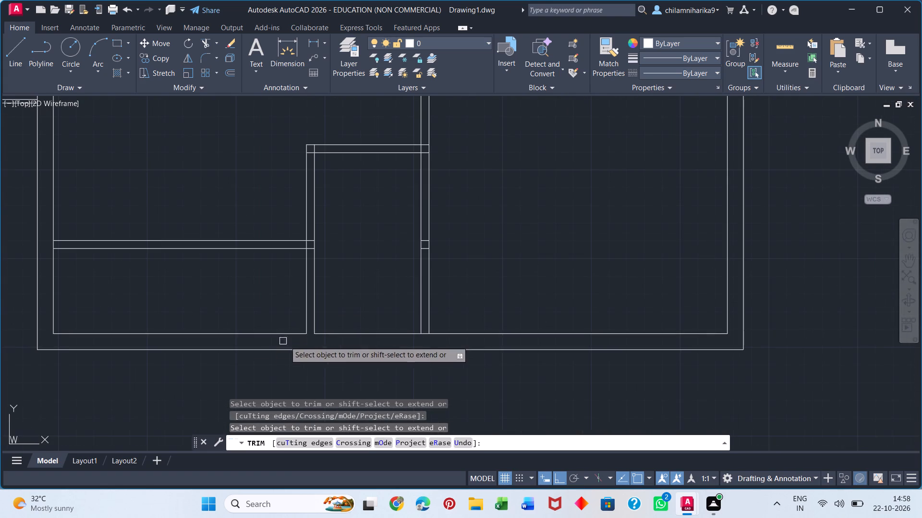
scroll(429, 332, "up", 2)
left_click(418, 338)
scroll(457, 347, "down", 4)
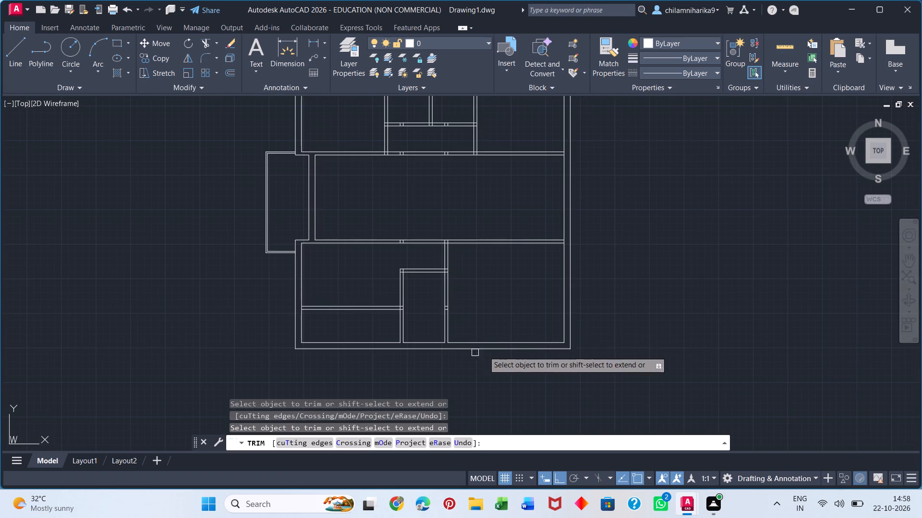
Fence-trim the lines crossing the full-height lower-band partition, from its base up into the middle band's lower wall.
scroll(439, 304, "up", 4)
scroll(445, 289, "down", 4)
scroll(452, 324, "up", 4)
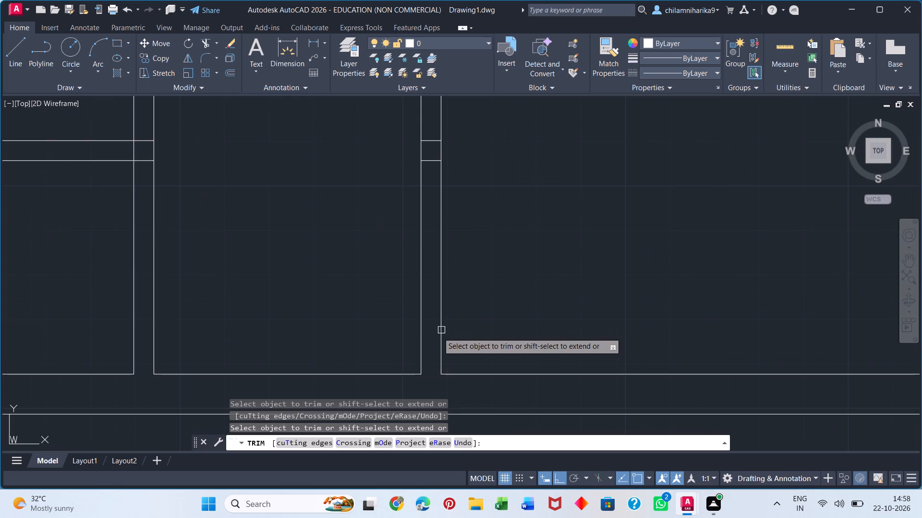
left_click(430, 339)
middle_click_drag(412, 261, 439, 438)
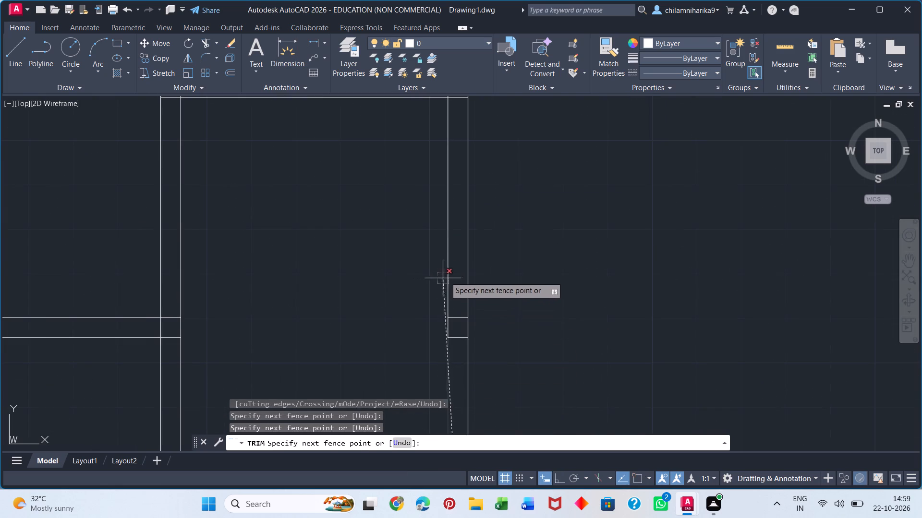
scroll(458, 269, "down", 3)
scroll(457, 181, "up", 3)
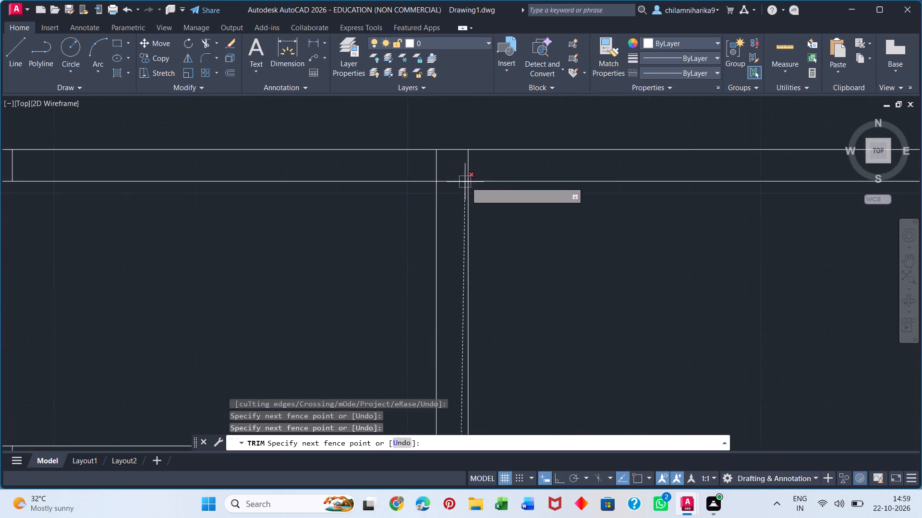
scroll(466, 182, "up", 3)
left_click(455, 177)
Fence-trim the lines crossing the shorter lower-band vertical partition from its base to its top, opening its junction with the lower-left horizontal partition.
scroll(442, 179, "down", 5)
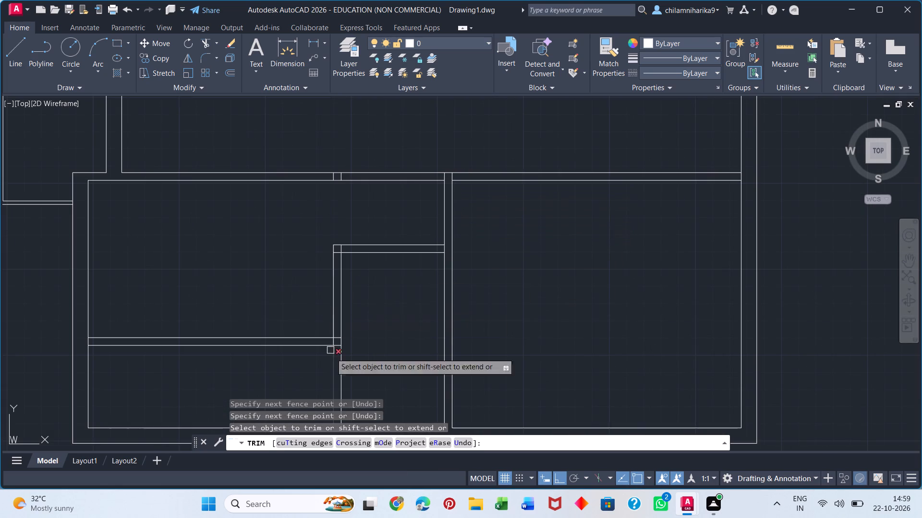
middle_click_drag(326, 346, 341, 218)
scroll(351, 306, "up", 4)
left_click(353, 222)
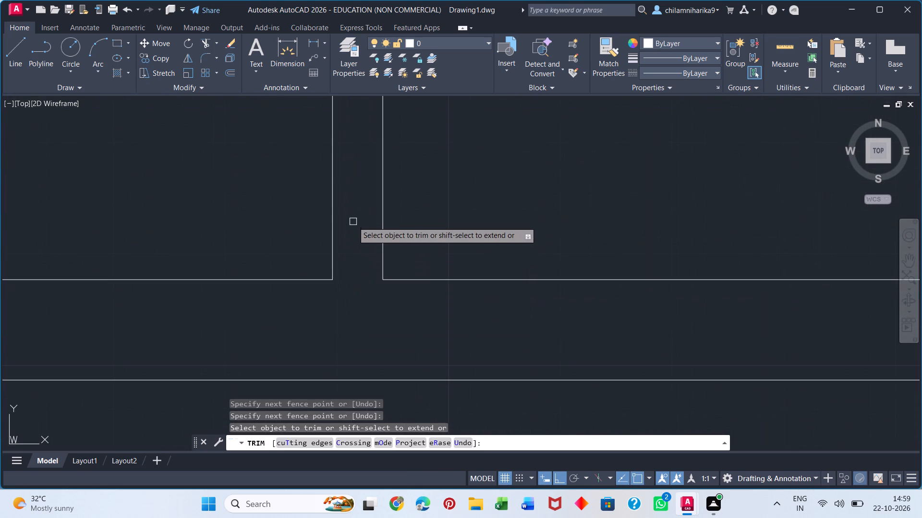
middle_click_drag(355, 241, 397, 456)
scroll(368, 232, "down", 4)
middle_click_drag(371, 243, 406, 351)
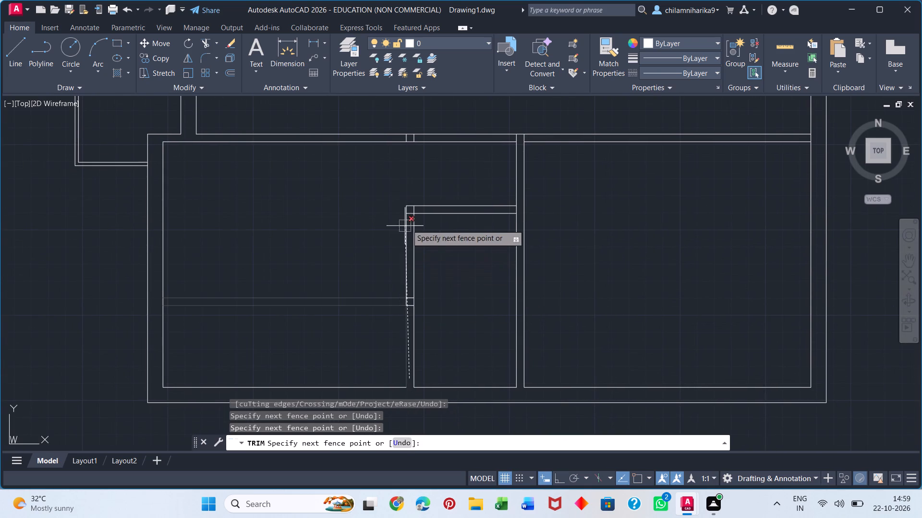
left_click(410, 212)
scroll(403, 293, "up", 2)
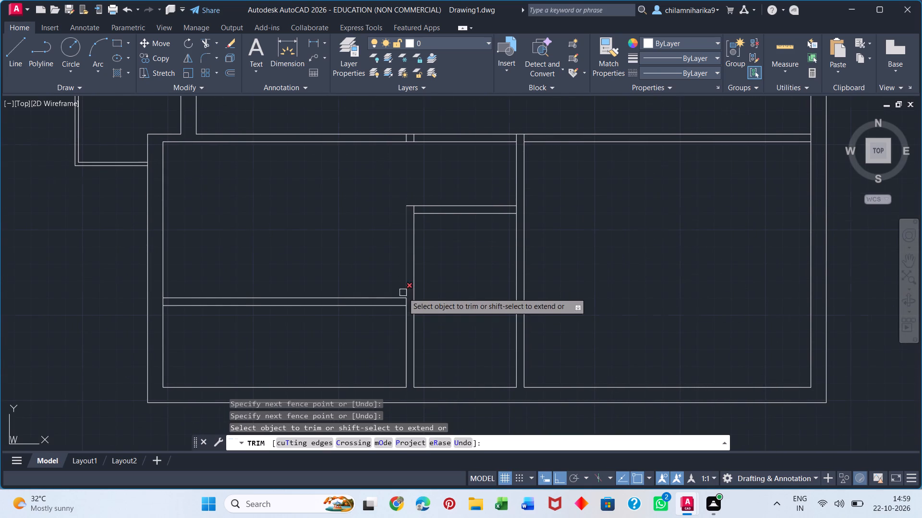
scroll(403, 293, "up", 1)
left_click(409, 328)
Trim the left outer wall's inner line where the lower-left horizontal partition meets it.
scroll(365, 341, "down", 5)
scroll(293, 334, "up", 4)
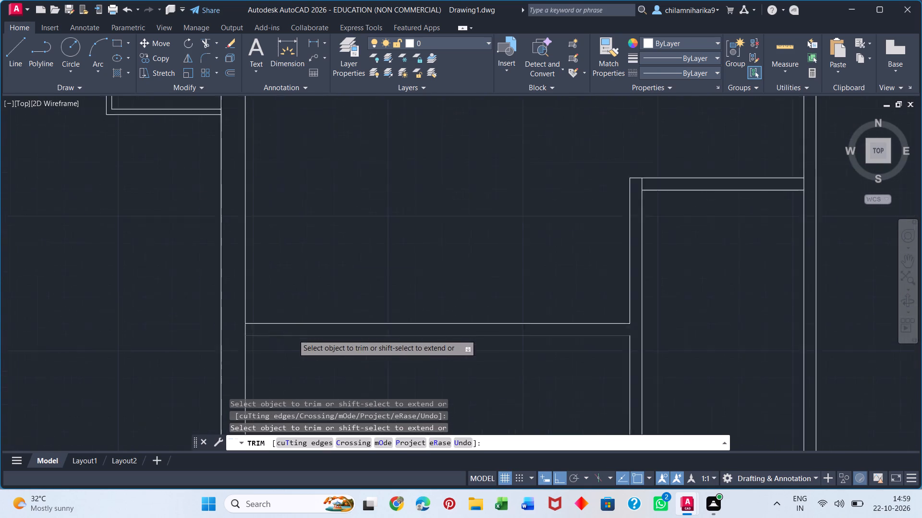
left_click(220, 328)
left_click_drag(216, 327, 206, 323)
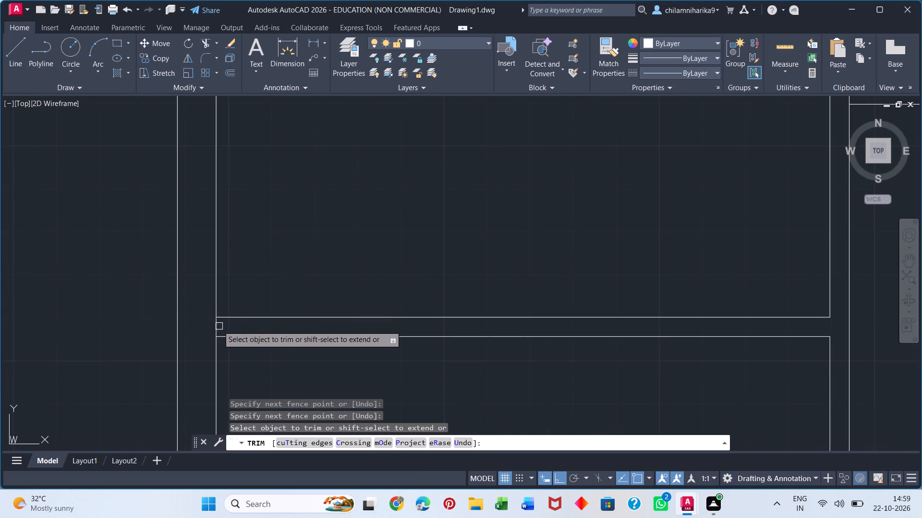
left_click(214, 324)
Trim the corner stub atop the shorter lower-band partition and the full-height partition's line where the short horizontal partition joins it.
middle_click_drag(268, 222, 314, 475)
scroll(317, 276, "down", 3)
middle_click_drag(389, 308, 370, 311)
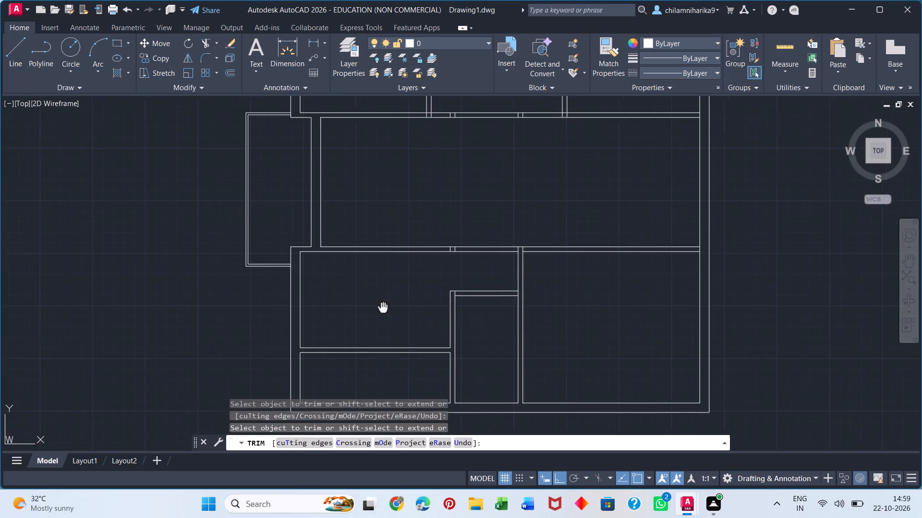
middle_click_drag(370, 311, 308, 321)
scroll(363, 306, "up", 3)
left_click_drag(417, 310, 422, 310)
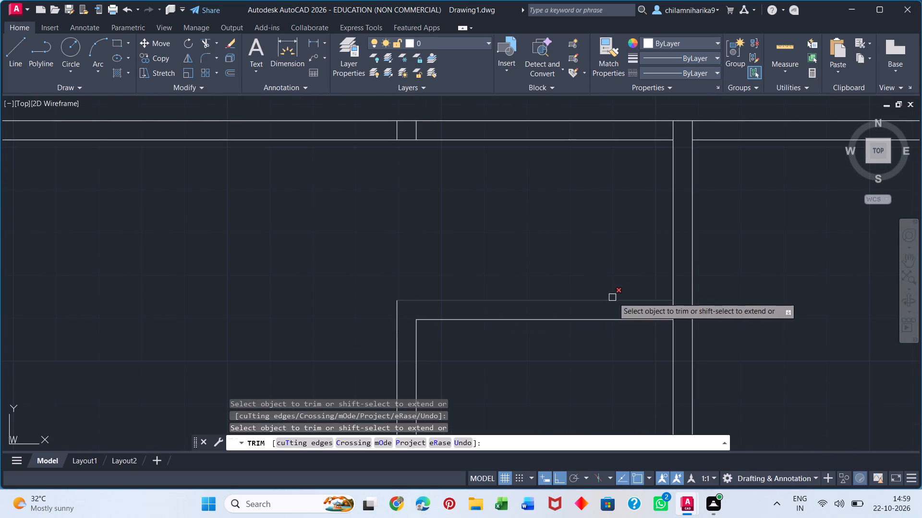
left_click(672, 307)
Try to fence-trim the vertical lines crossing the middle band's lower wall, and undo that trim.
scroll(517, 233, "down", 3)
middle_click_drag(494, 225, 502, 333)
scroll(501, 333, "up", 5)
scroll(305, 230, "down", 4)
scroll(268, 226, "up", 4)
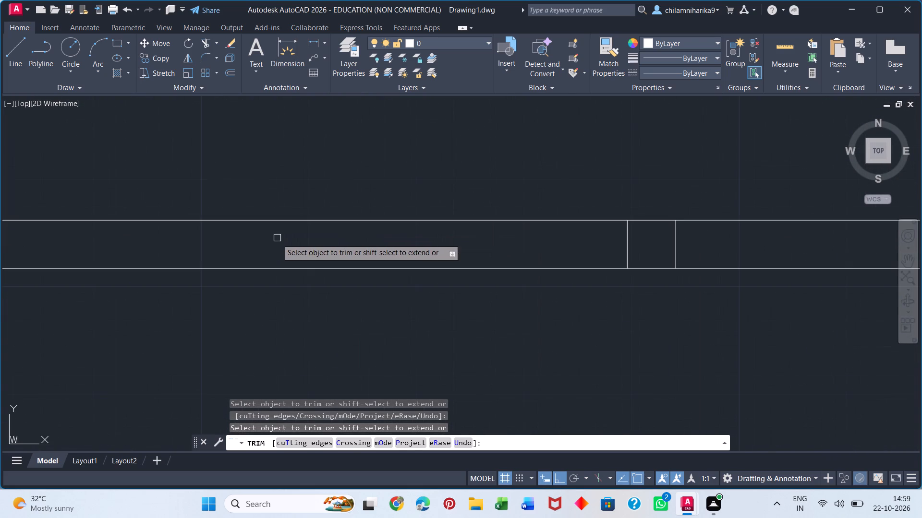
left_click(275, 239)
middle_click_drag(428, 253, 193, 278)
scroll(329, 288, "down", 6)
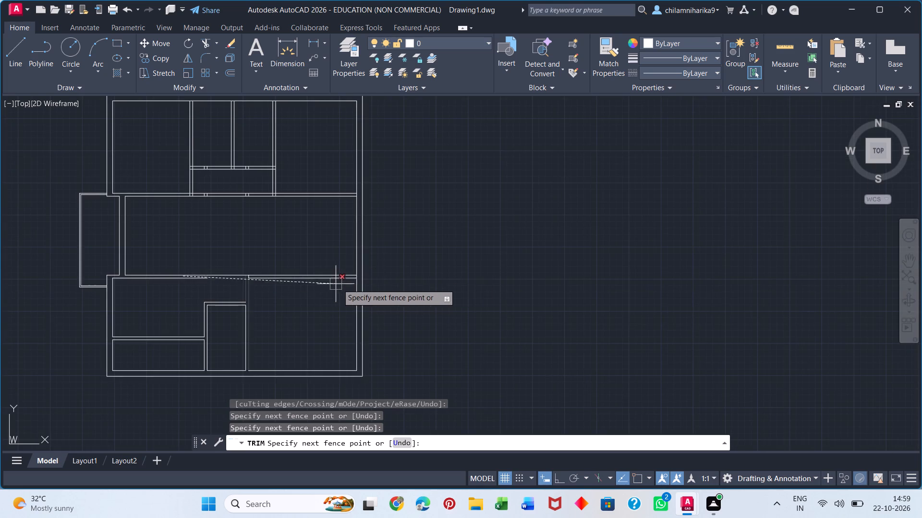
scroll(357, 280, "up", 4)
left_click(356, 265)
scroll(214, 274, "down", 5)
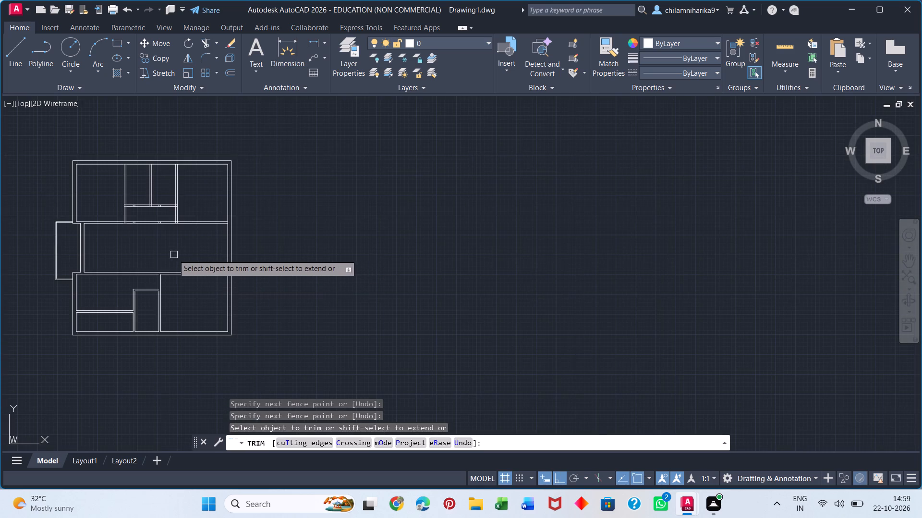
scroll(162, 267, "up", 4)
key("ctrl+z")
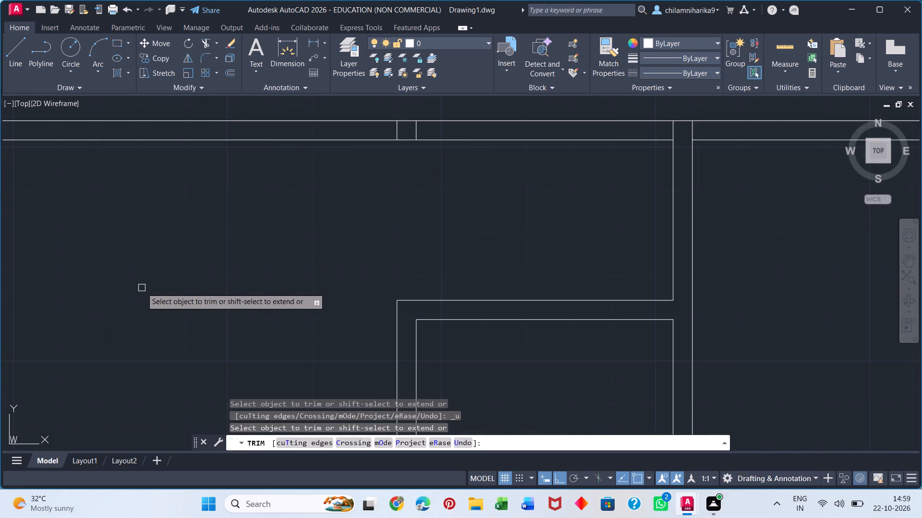
Trim the vertical stubs inside the middle band's lower wall and the right outer wall's inner line at that wall's end.
scroll(160, 251, "down", 5)
scroll(183, 218, "up", 3)
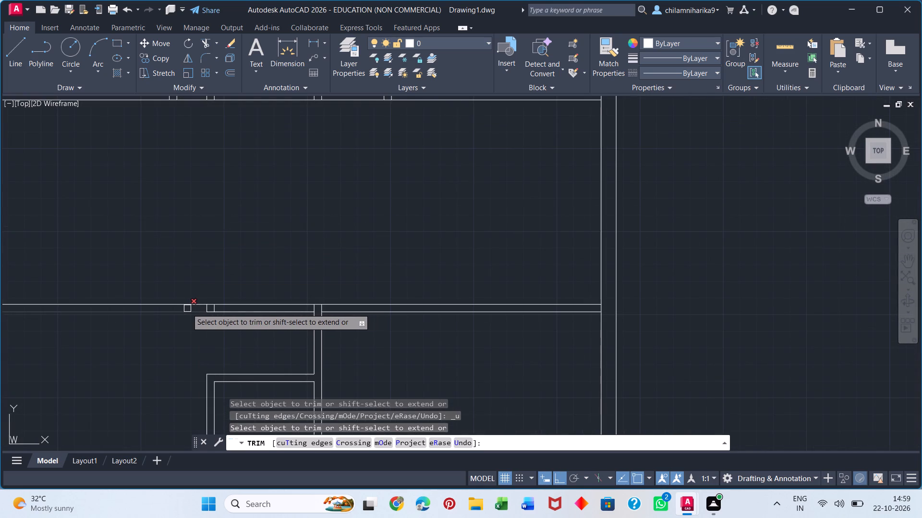
scroll(188, 339, "up", 4)
left_click(275, 164)
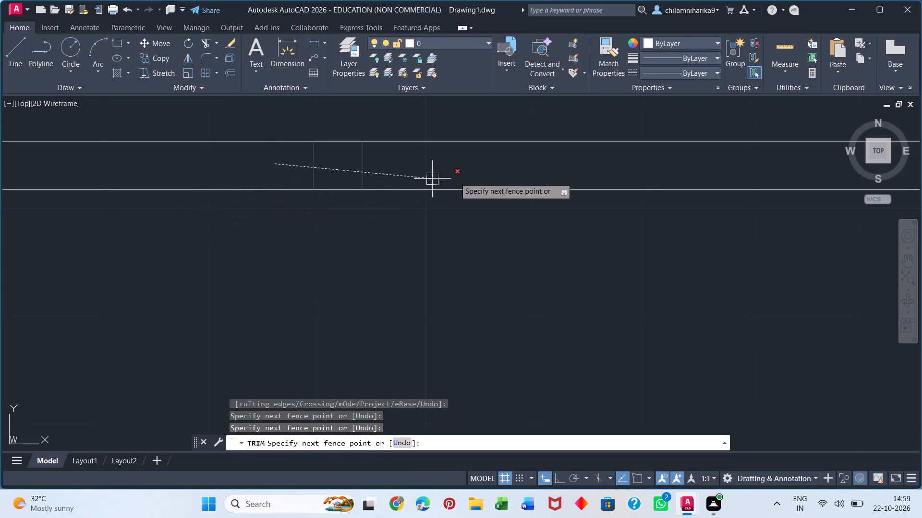
middle_click_drag(434, 161, 0, 255)
scroll(44, 256, "down", 3)
left_click(426, 253)
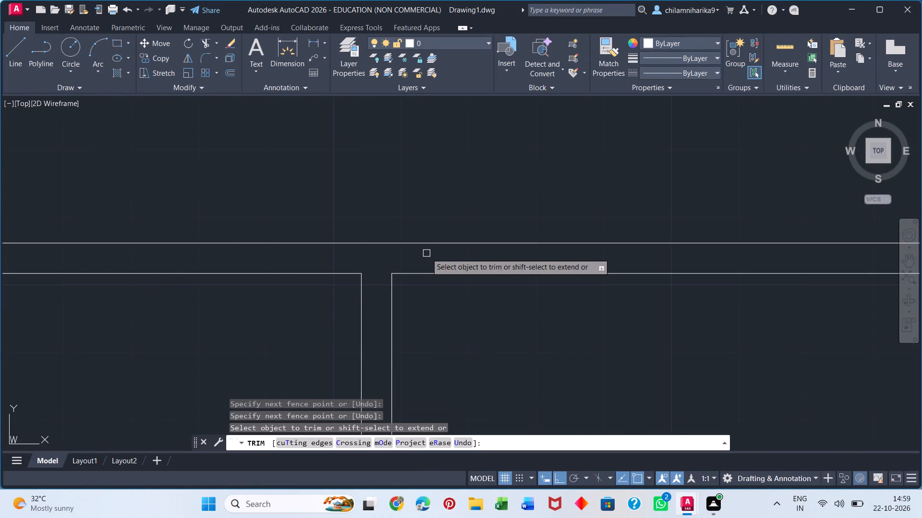
scroll(236, 263, "down", 4)
scroll(435, 262, "up", 2)
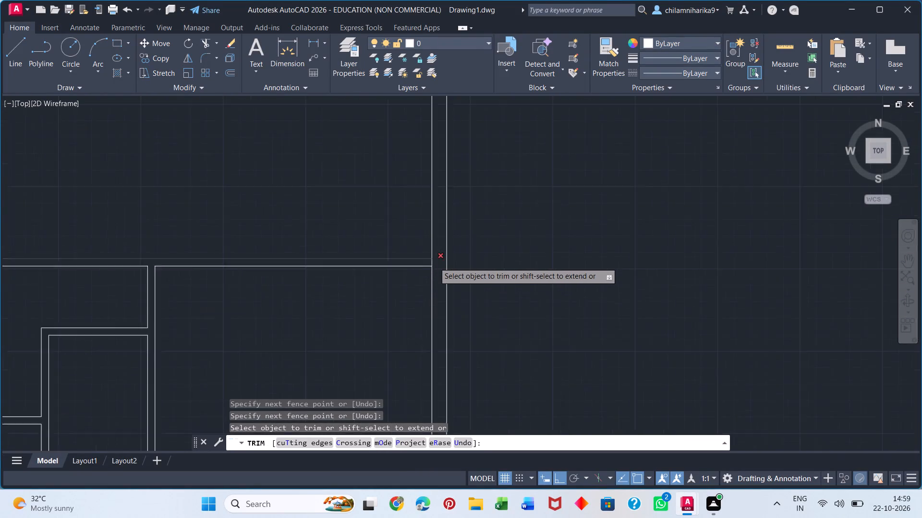
scroll(434, 262, "up", 2)
left_click(421, 261)
Fence-trim the vertical lines crossing the middle band's upper wall and trim the right outer wall's inner line at its end.
scroll(220, 180, "down", 4)
middle_click_drag(157, 155, 357, 277)
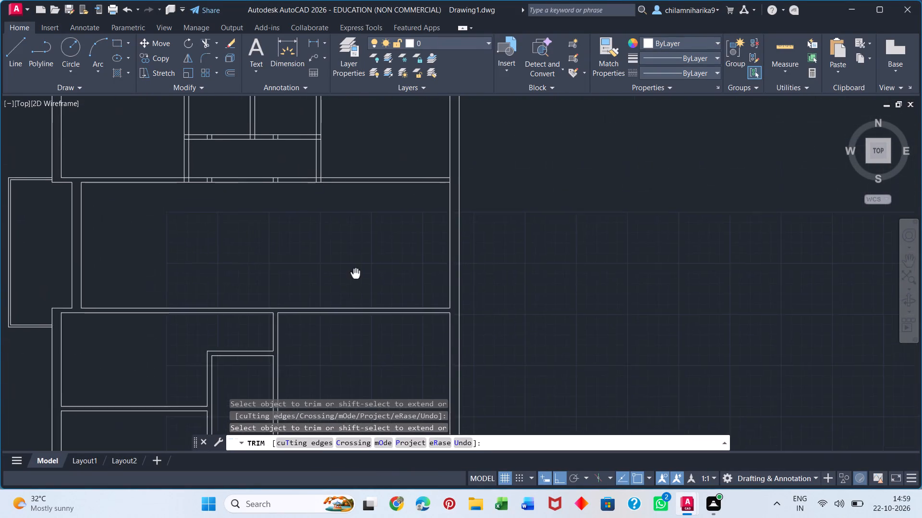
scroll(360, 284, "down", 1)
middle_click_drag(357, 277, 362, 289)
scroll(177, 236, "up", 1)
middle_click_drag(178, 242, 186, 346)
scroll(298, 333, "up", 3)
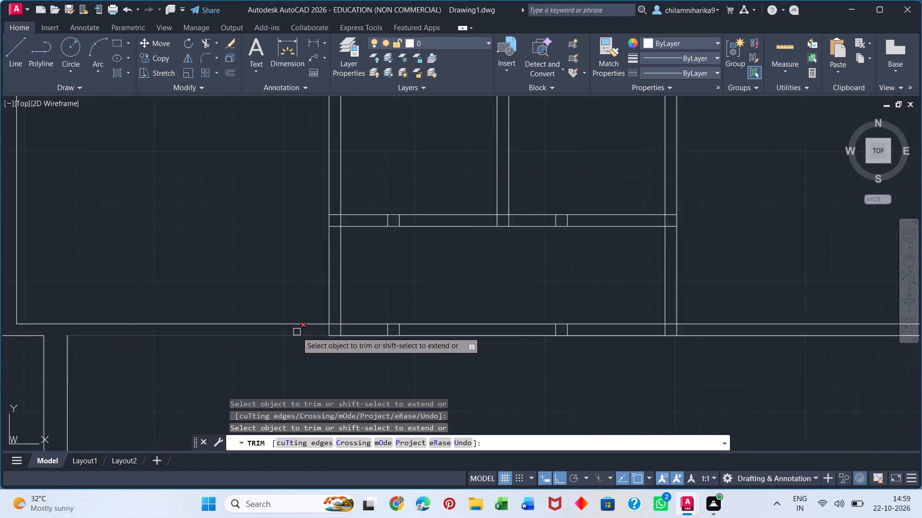
scroll(297, 332, "up", 1)
left_click_drag(270, 321, 277, 321)
middle_click_drag(557, 330, 52, 371)
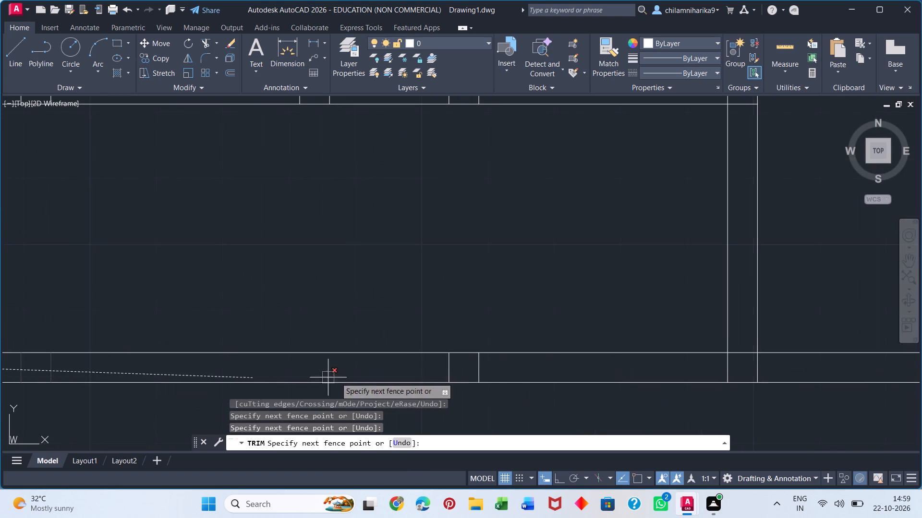
left_click(776, 368)
scroll(342, 387, "down", 5)
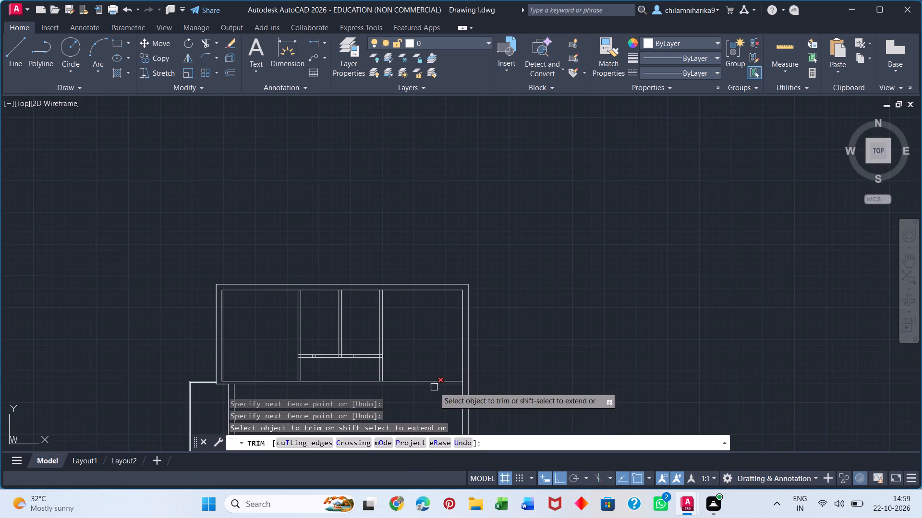
scroll(446, 378, "up", 3)
left_click(502, 402)
Trim the top line of the middle band's upper wall across the bases of the two full-height upper-band partitions.
scroll(234, 329, "down", 3)
middle_click_drag(242, 329, 398, 337)
scroll(334, 324, "up", 4)
scroll(82, 355, "down", 4)
scroll(73, 387, "up", 5)
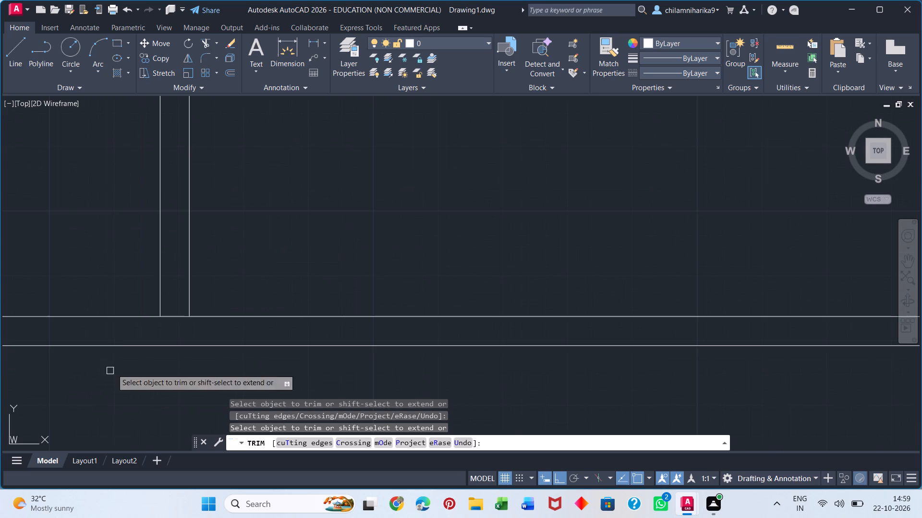
left_click(174, 317)
scroll(391, 274, "down", 3)
middle_click_drag(329, 283, 114, 293)
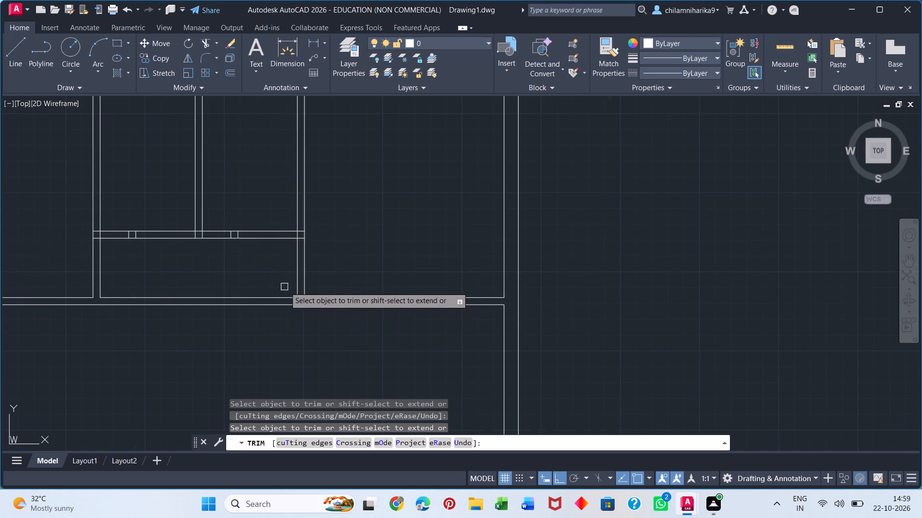
scroll(308, 295, "up", 4)
left_click(259, 315)
Fence-trim the upper band's horizontal partition lines where they cross the left full-height partition.
scroll(56, 232, "down", 4)
middle_click_drag(77, 220, 361, 303)
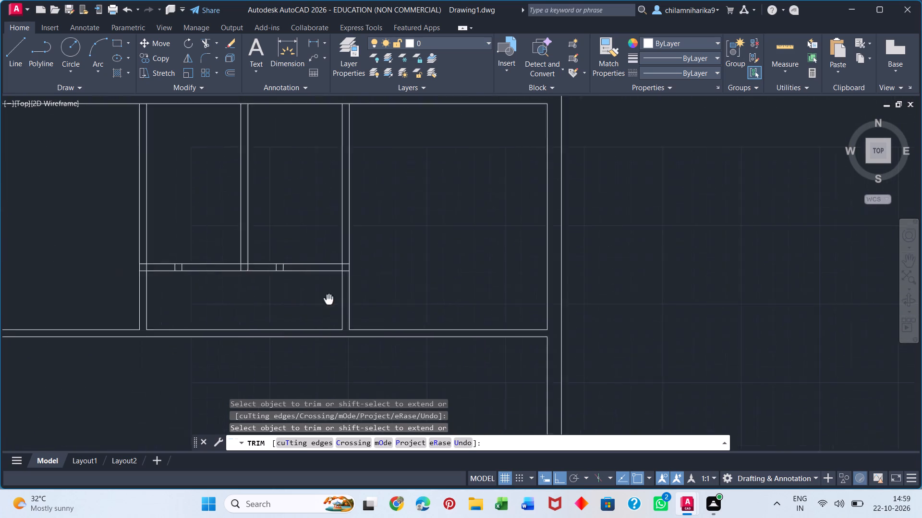
middle_click_drag(361, 303, 451, 333)
scroll(271, 305, "up", 3)
left_click(276, 258)
left_click(283, 335)
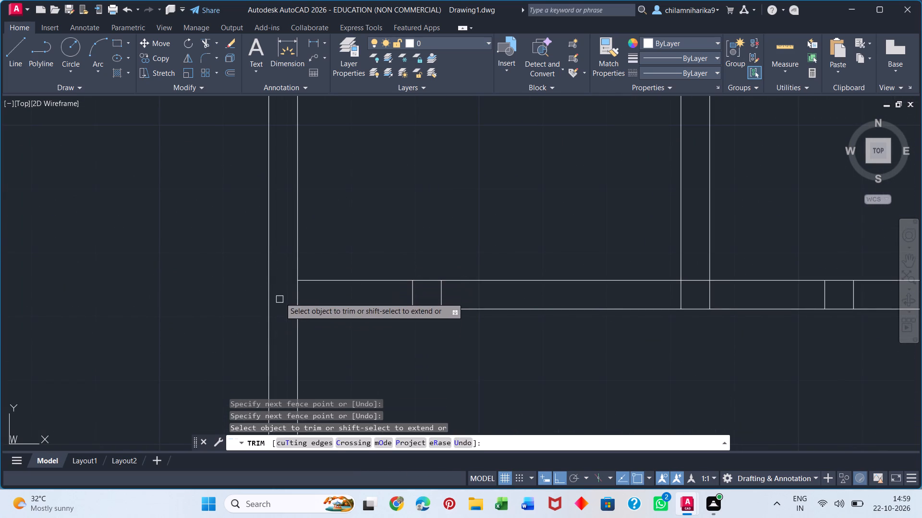
Fence-trim the vertical lines crossing the upper band's horizontal partition, and its line ends inside the right full-height partition.
left_click(281, 291)
middle_click_drag(443, 303, 0, 356)
middle_click_drag(422, 349, 273, 362)
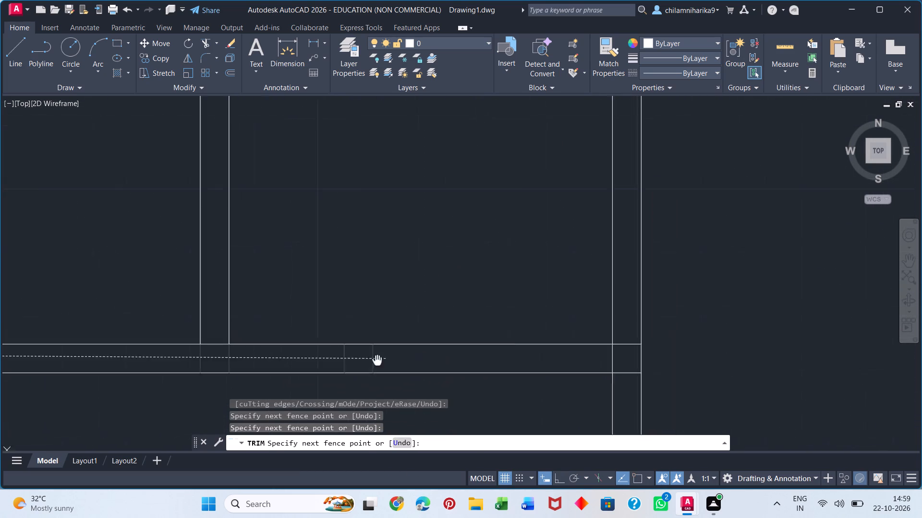
middle_click_drag(273, 362, 25, 350)
left_click(274, 350)
left_click(267, 310)
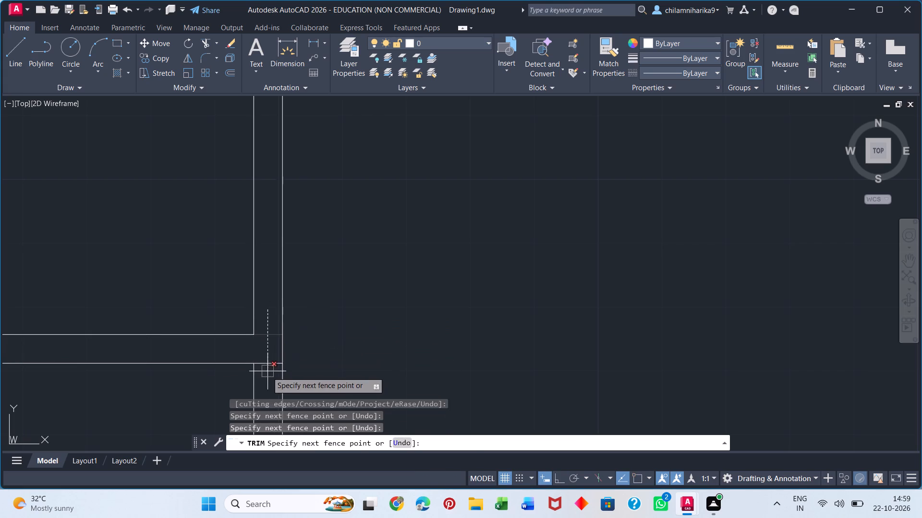
left_click(267, 372)
Trim the upper line of the upper band's horizontal partition across the base of the middle vertical partition.
scroll(262, 313, "down", 3)
middle_click_drag(112, 324, 237, 353)
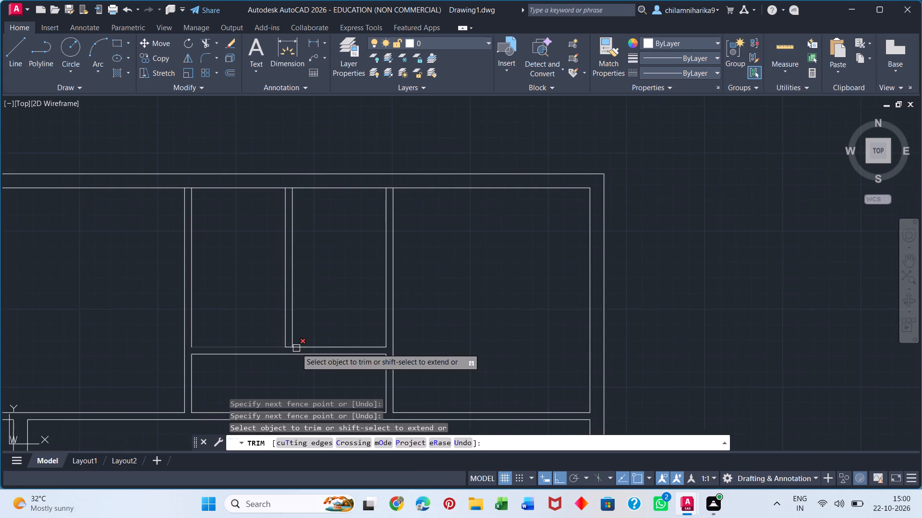
scroll(290, 348, "up", 3)
left_click(285, 343)
Trim the top outer wall's inner line across the tops of the three upper-band vertical partitions and finish trimming.
scroll(267, 275, "down", 5)
middle_click_drag(301, 239, 365, 364)
scroll(265, 297, "up", 4)
left_click(303, 385)
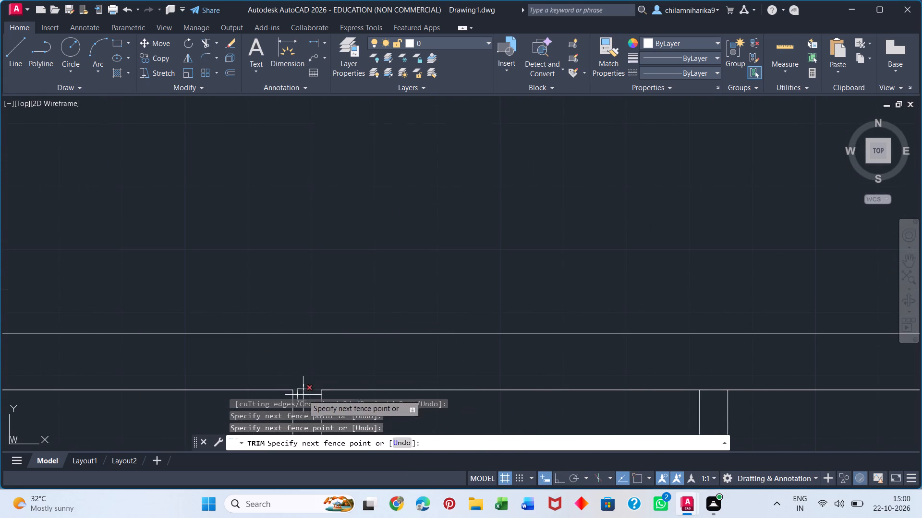
left_click_drag(303, 395, 303, 387)
middle_click_drag(454, 377, 54, 313)
left_click(317, 329)
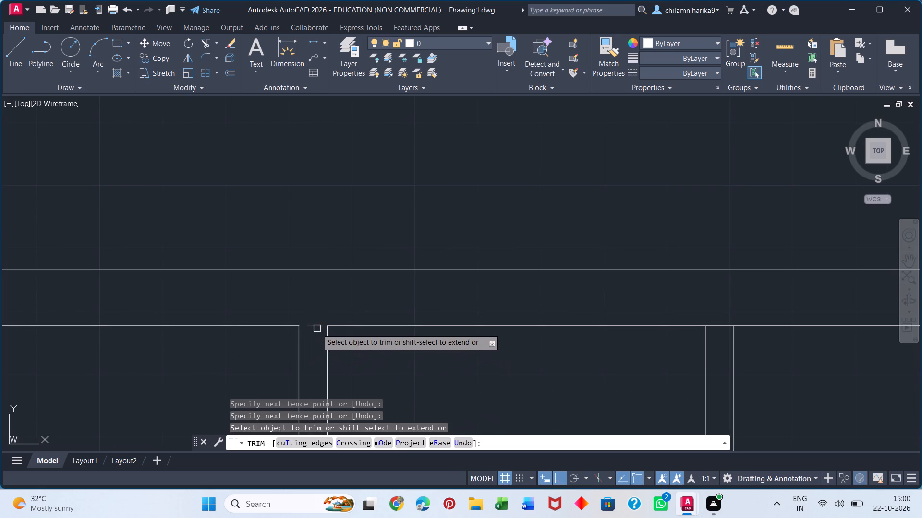
middle_click_drag(311, 311, 95, 308)
left_click(503, 328)
double_click(506, 327)
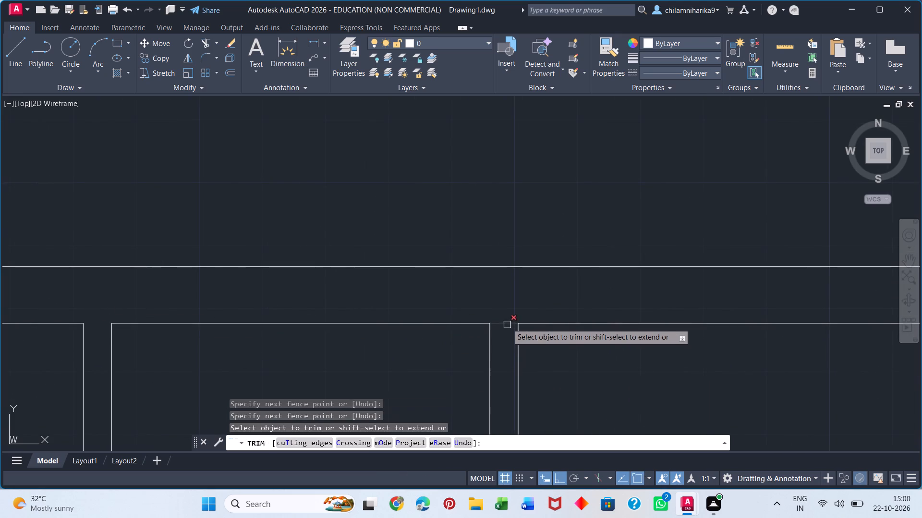
scroll(315, 288, "down", 6)
middle_click_drag(361, 324, 338, 211)
scroll(352, 271, "up", 1)
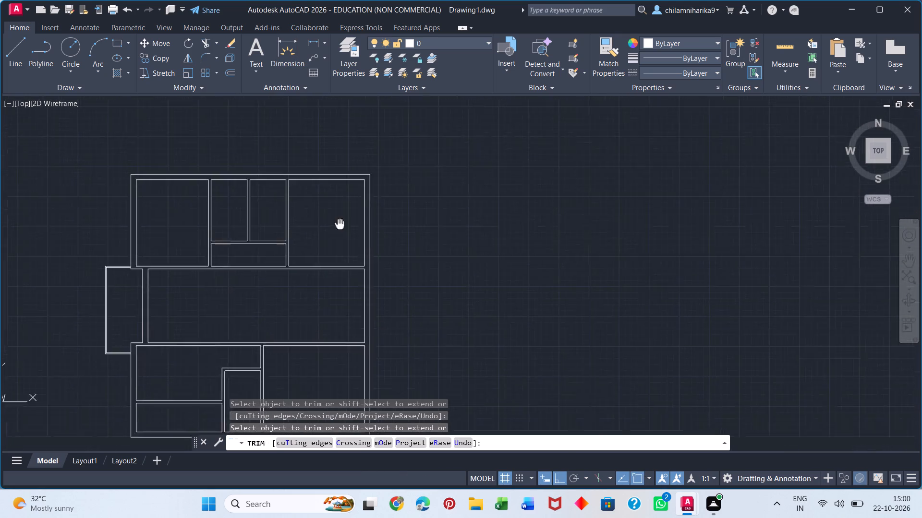
middle_click_drag(338, 211, 337, 171)
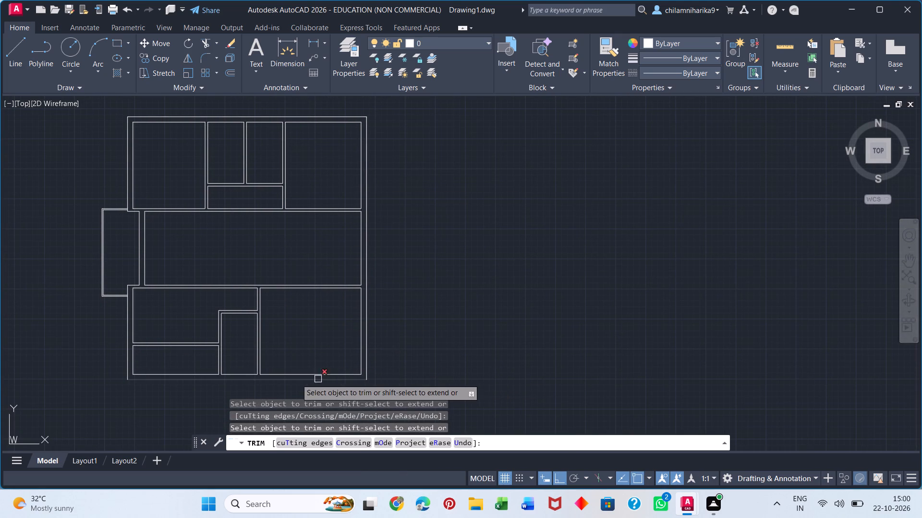
key("space")
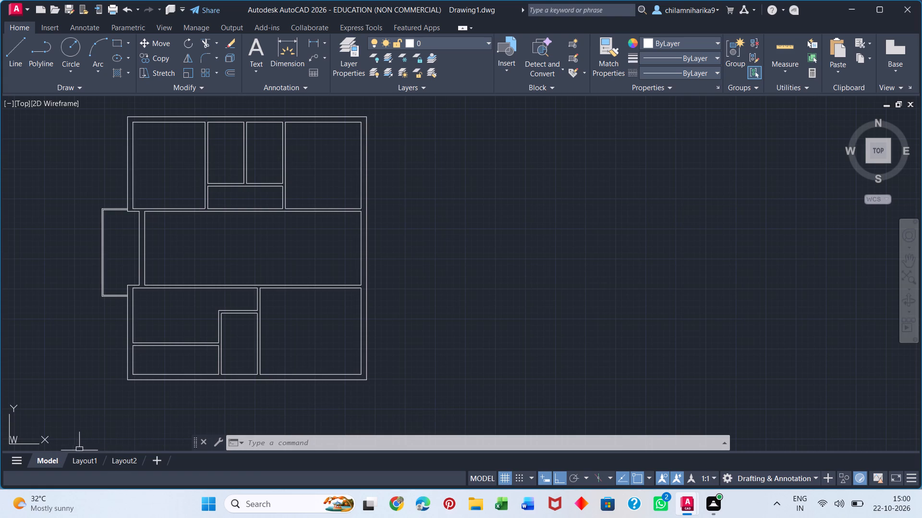
Draw a short line across the upper band's left full-height partition, from face to face just above its base.
middle_click_drag(217, 282, 331, 366)
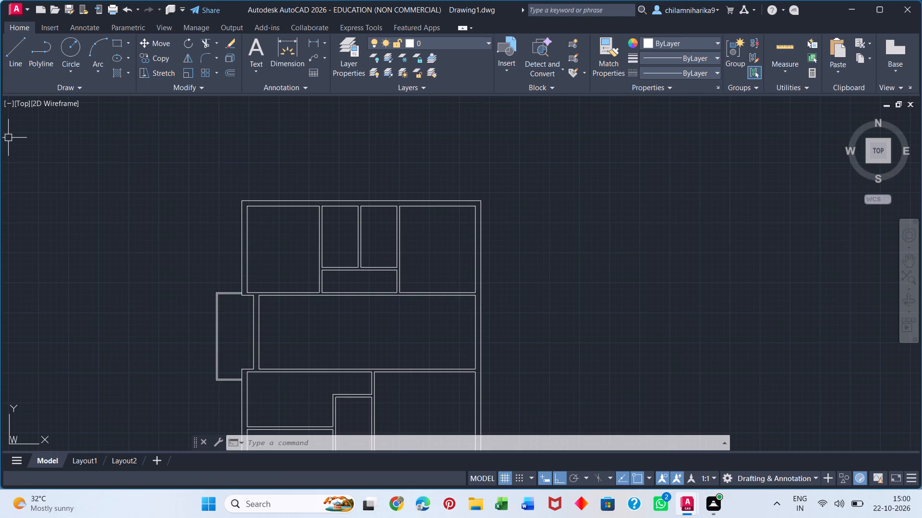
key("l")
key("Return")
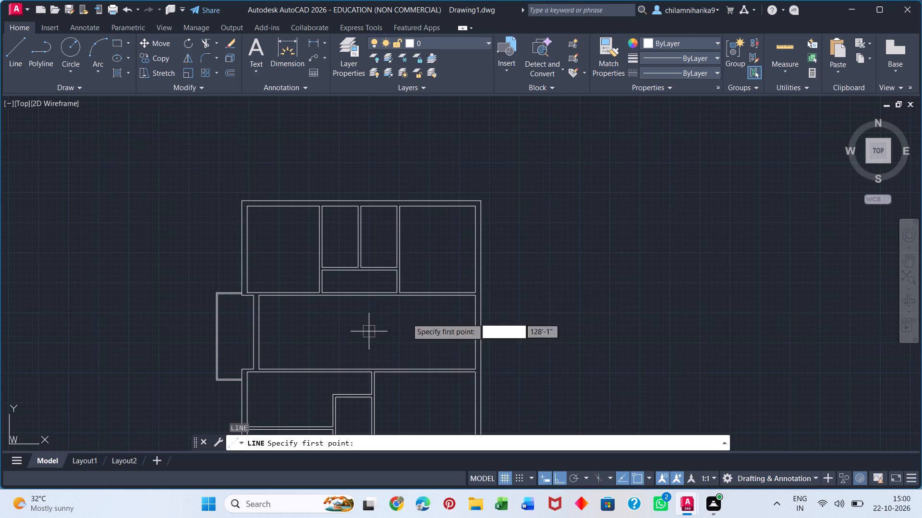
scroll(333, 325, "up", 5)
scroll(286, 157, "down", 2)
middle_click_drag(298, 191, 382, 456)
scroll(327, 319, "up", 1)
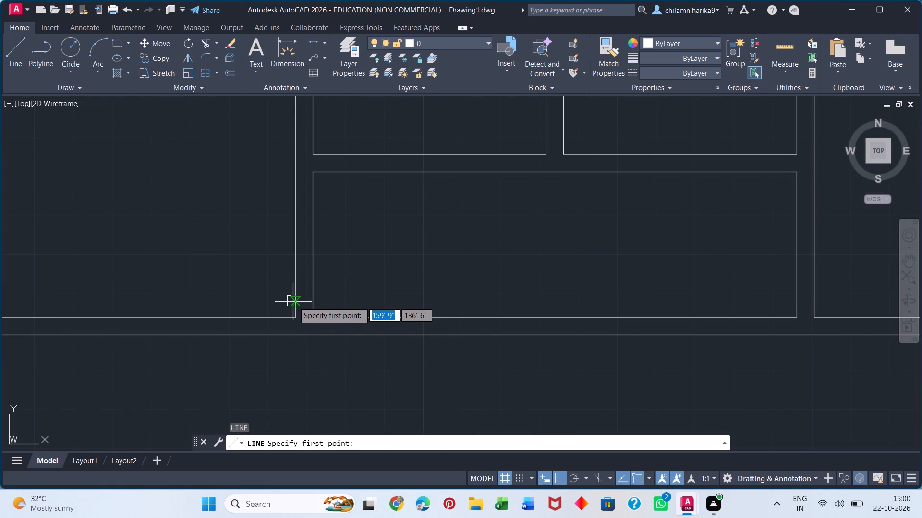
scroll(299, 319, "up", 5)
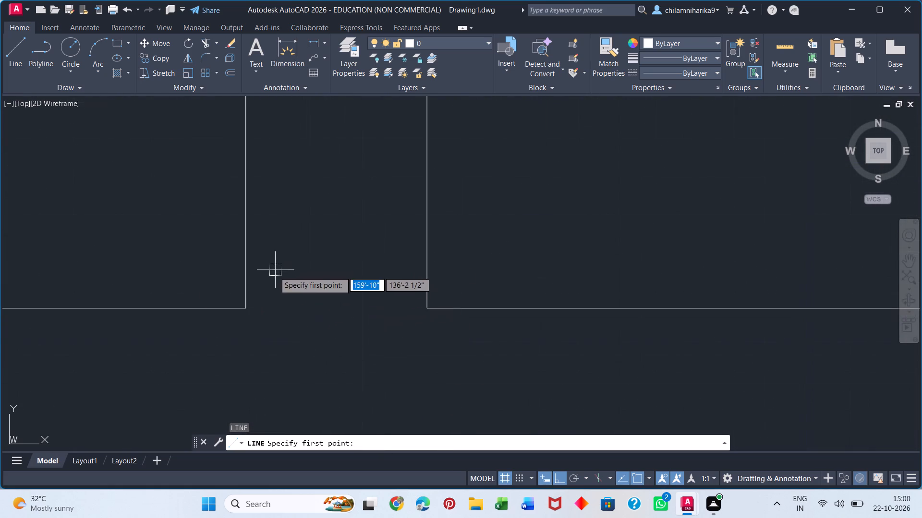
left_click(243, 238)
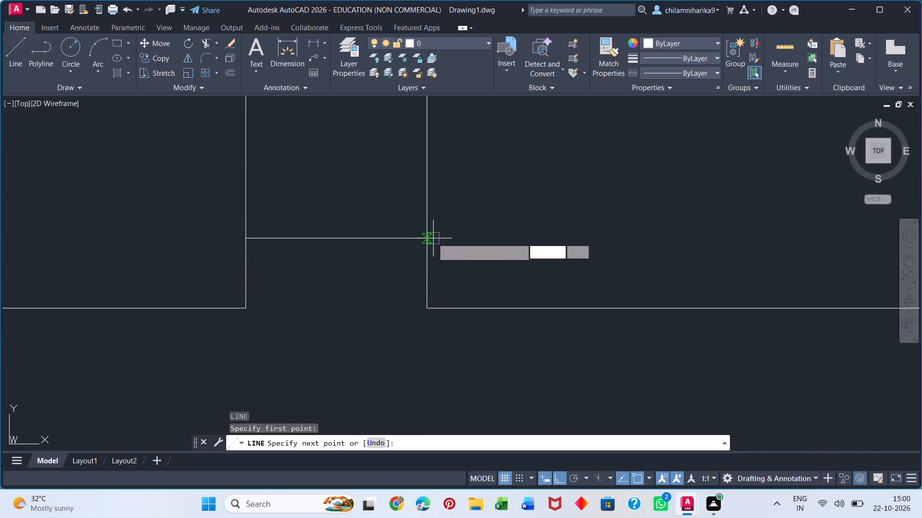
left_click(430, 238)
key("space")
scroll(545, 279, "down", 6)
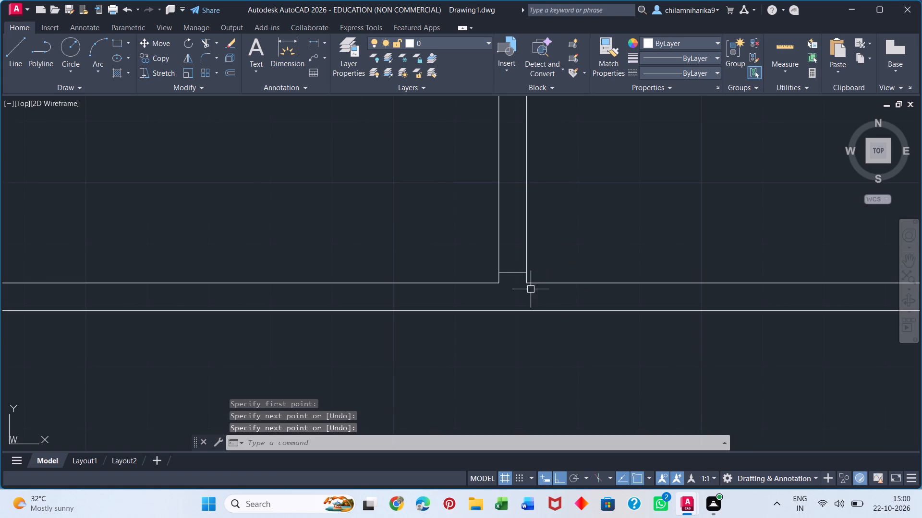
scroll(530, 290, "down", 5)
Move the short cross line about 6.5" up along the upper band's left full-height partition.
scroll(527, 276, "up", 4)
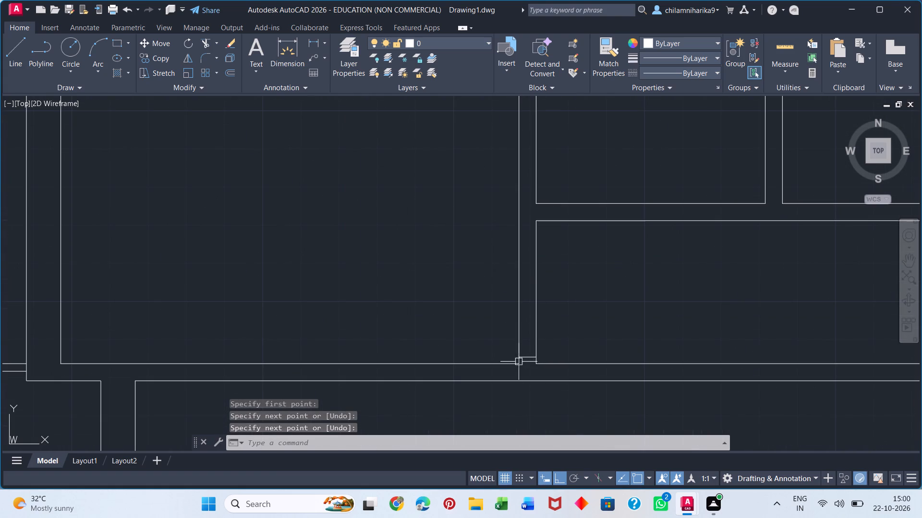
left_click(528, 353)
left_click(527, 363)
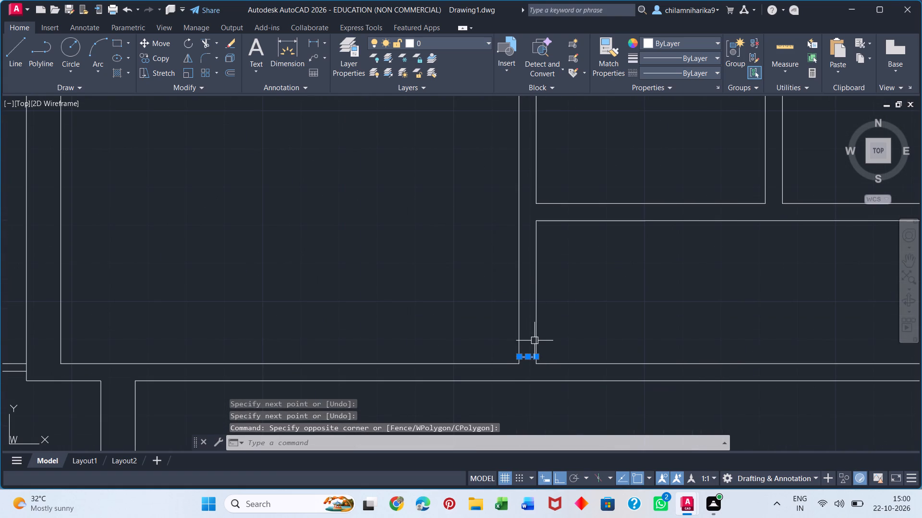
key("m")
key("Return")
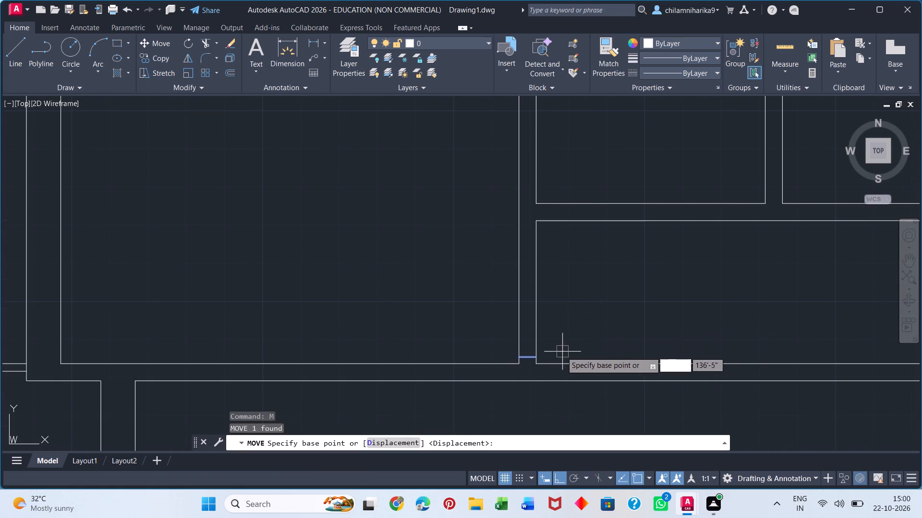
left_click(536, 358)
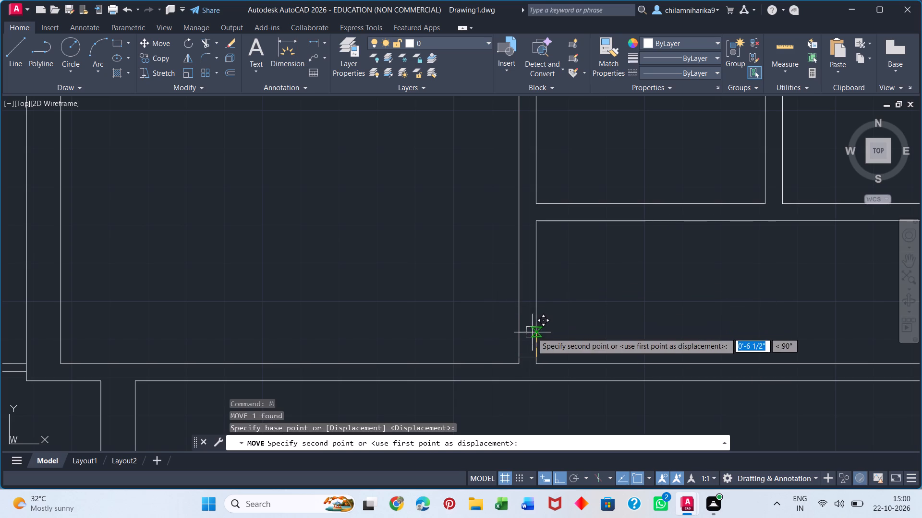
left_click(534, 330)
key("space")
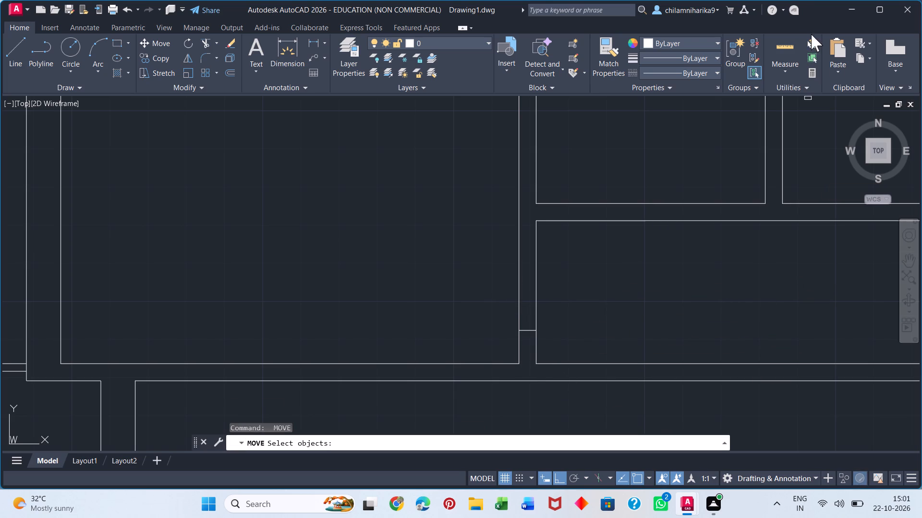
scroll(839, 77, "down", 5)
scroll(534, 268, "down", 5)
key("space")
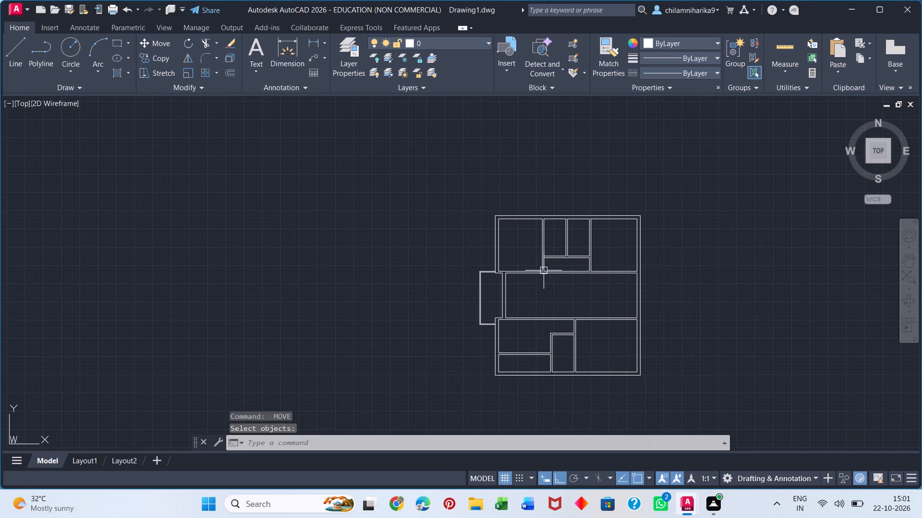
Move the short cross line about 5" back down toward the base of the upper band's left full-height partition.
scroll(542, 271, "up", 5)
left_click(552, 230)
key("m")
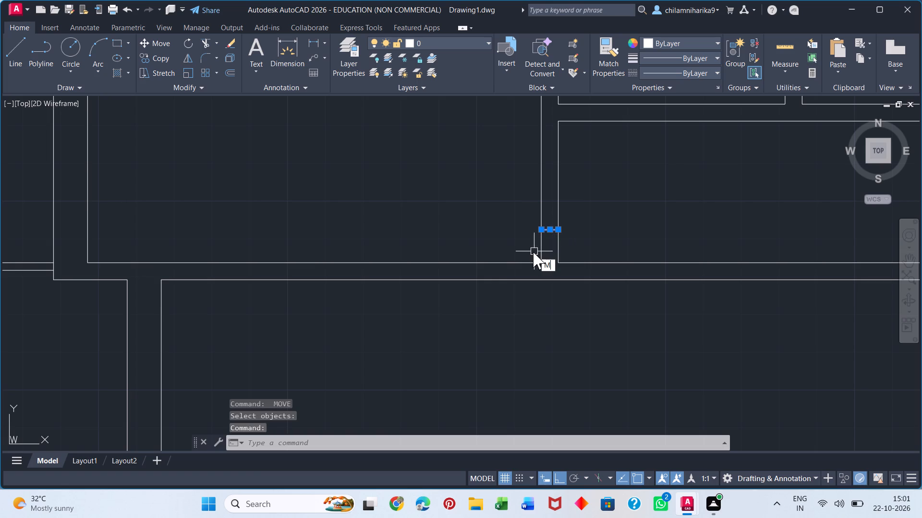
key("Return")
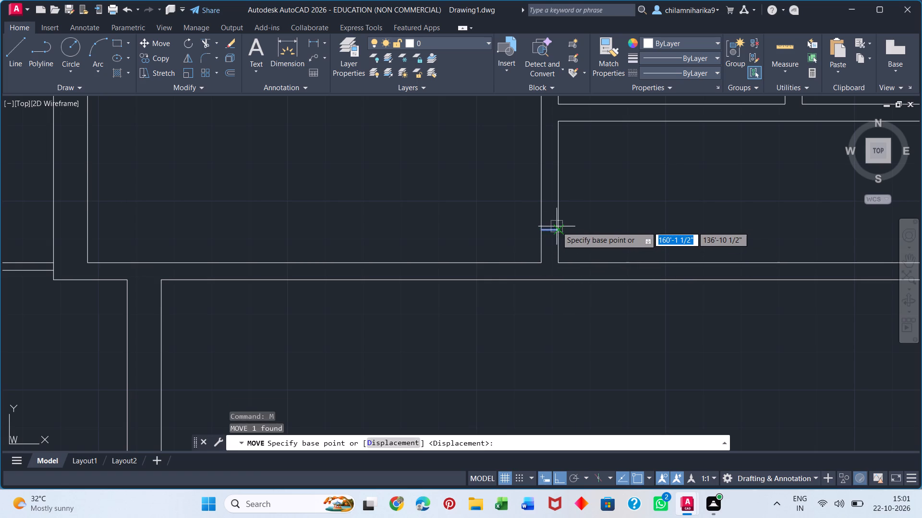
left_click(558, 230)
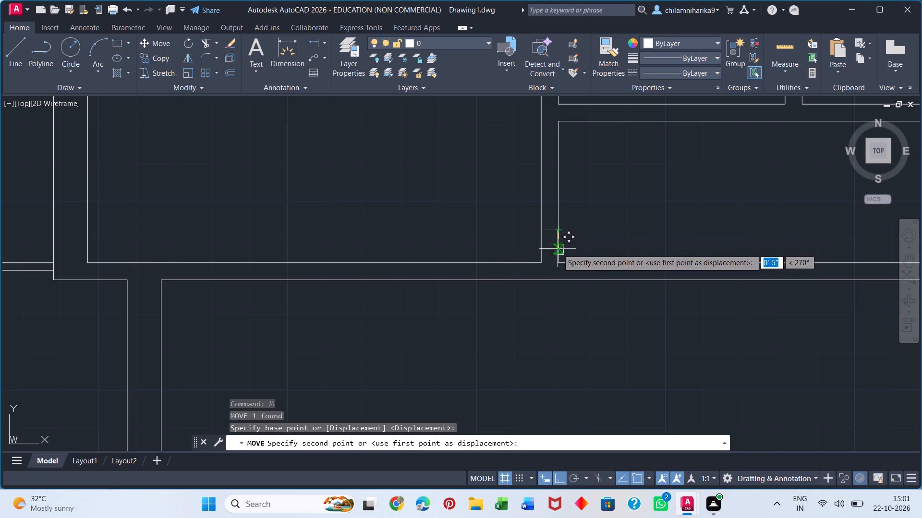
left_click(559, 247)
key("space")
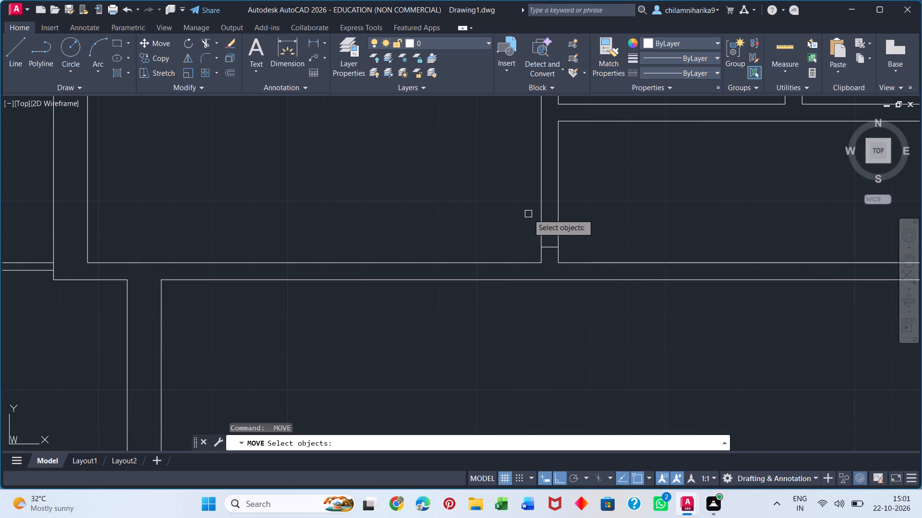
key("Escape")
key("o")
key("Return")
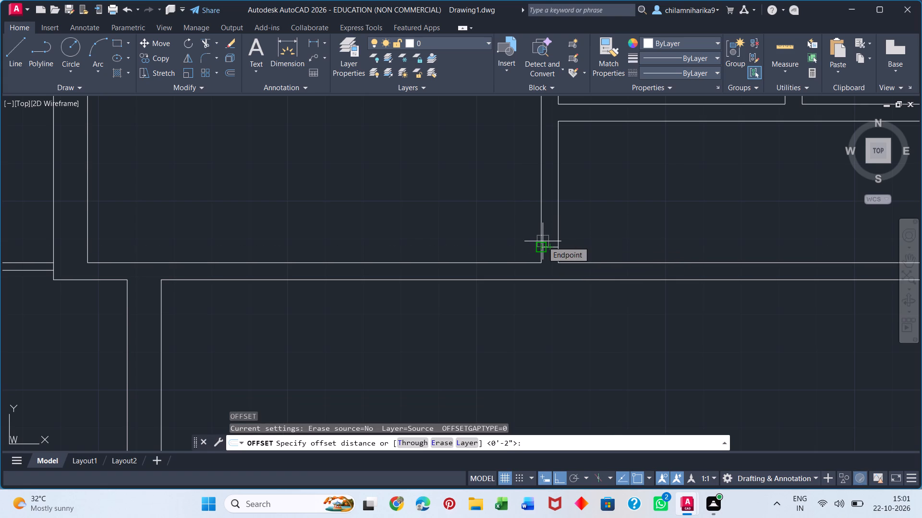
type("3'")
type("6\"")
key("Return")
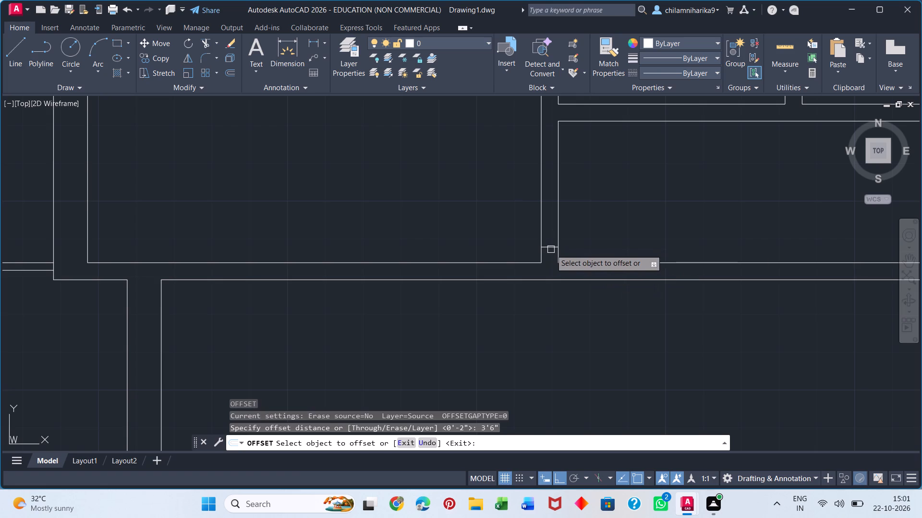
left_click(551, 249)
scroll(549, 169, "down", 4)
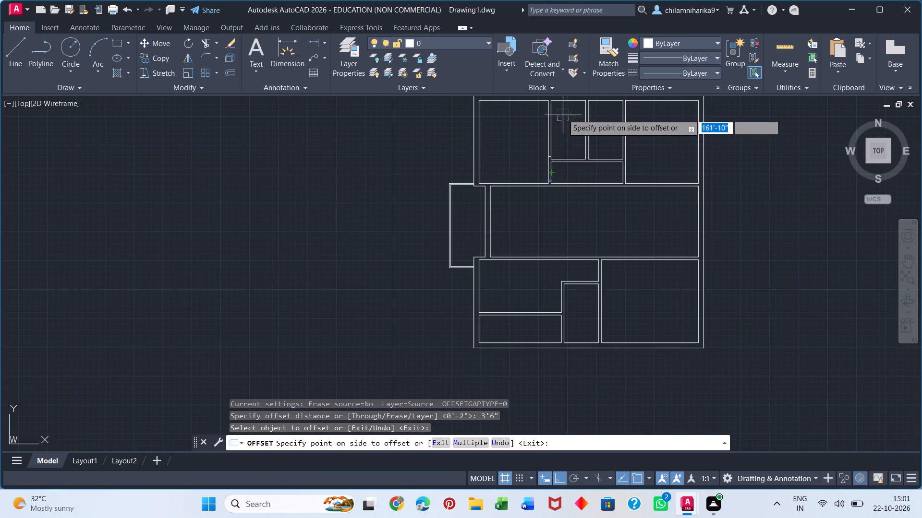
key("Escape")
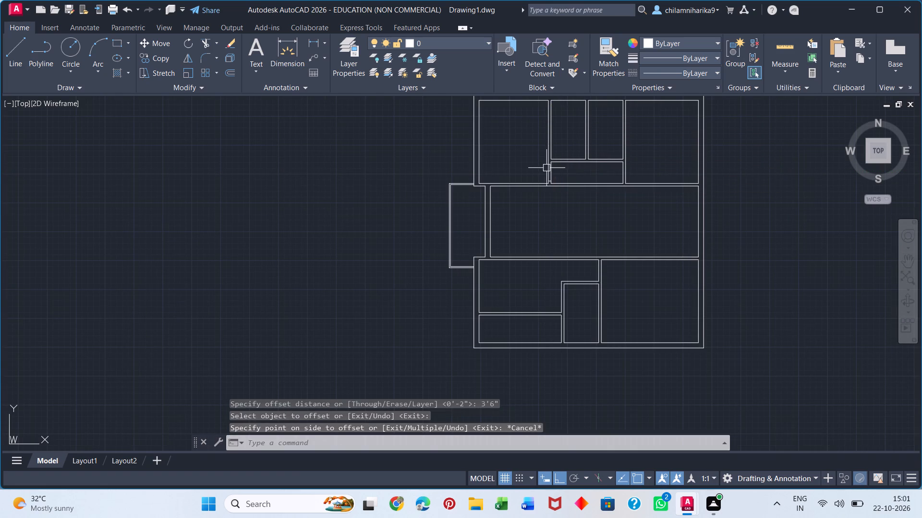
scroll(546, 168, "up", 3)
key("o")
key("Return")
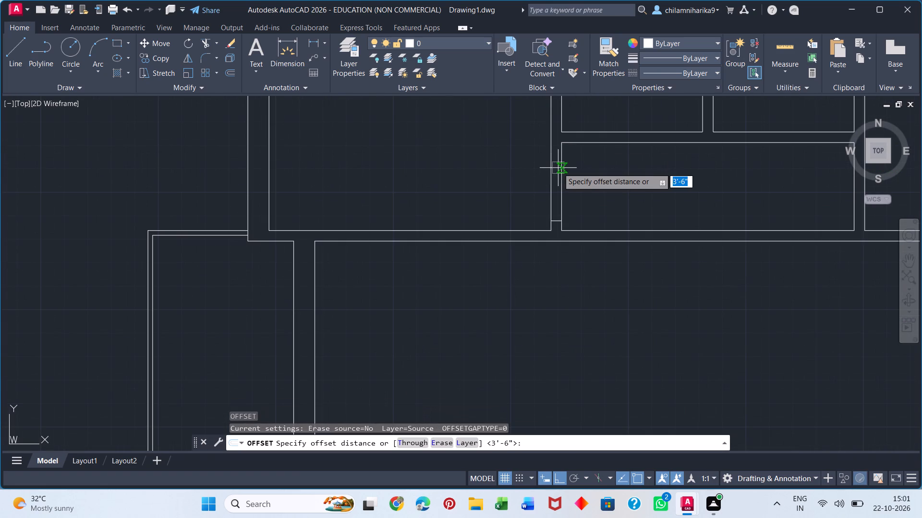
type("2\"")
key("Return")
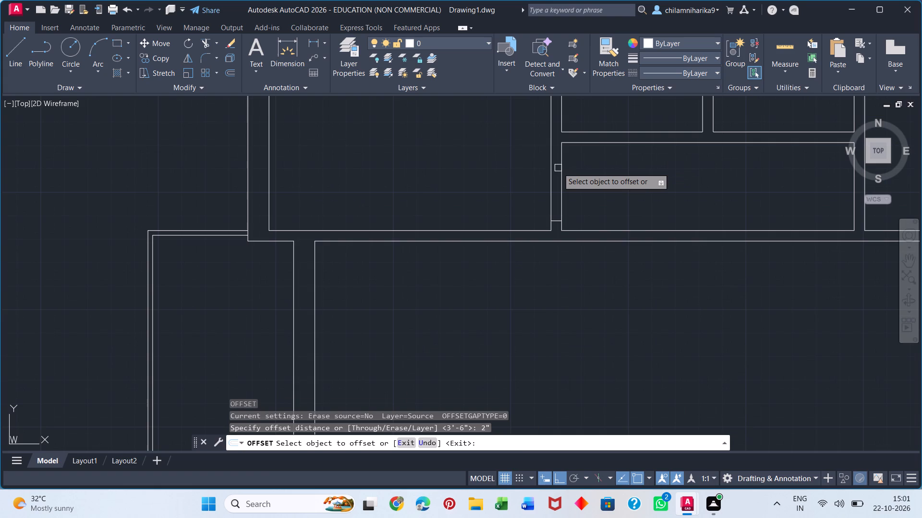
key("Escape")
Offset the short cross line 2' upward inside the upper band's left full-height partition.
key("o")
key("Return")
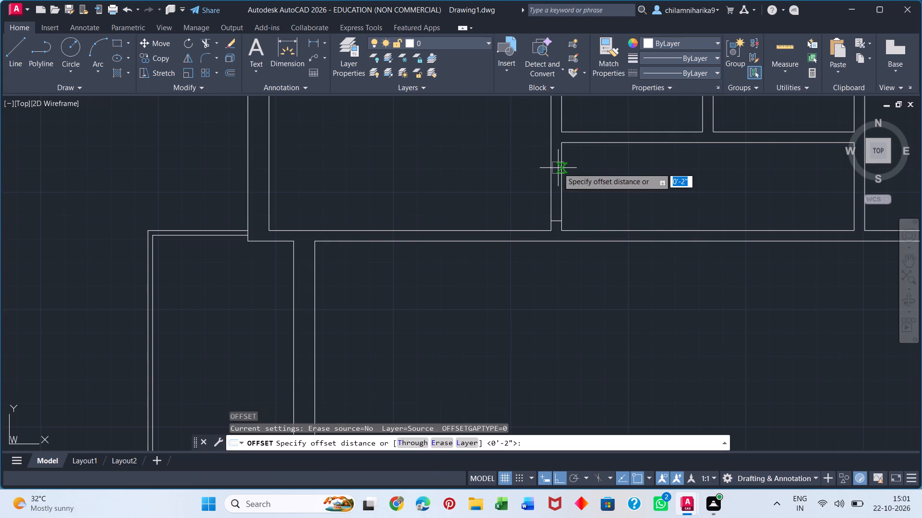
type("2'")
key("Return")
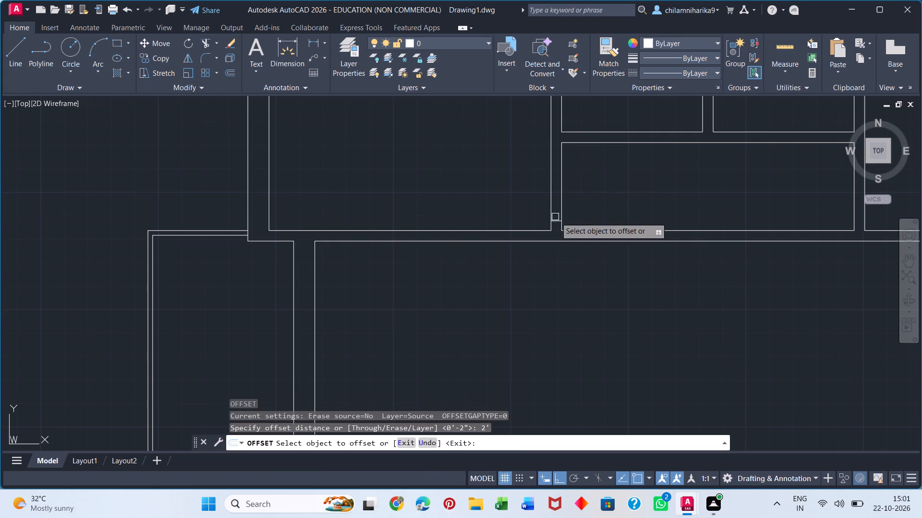
left_click_drag(557, 220, 557, 213)
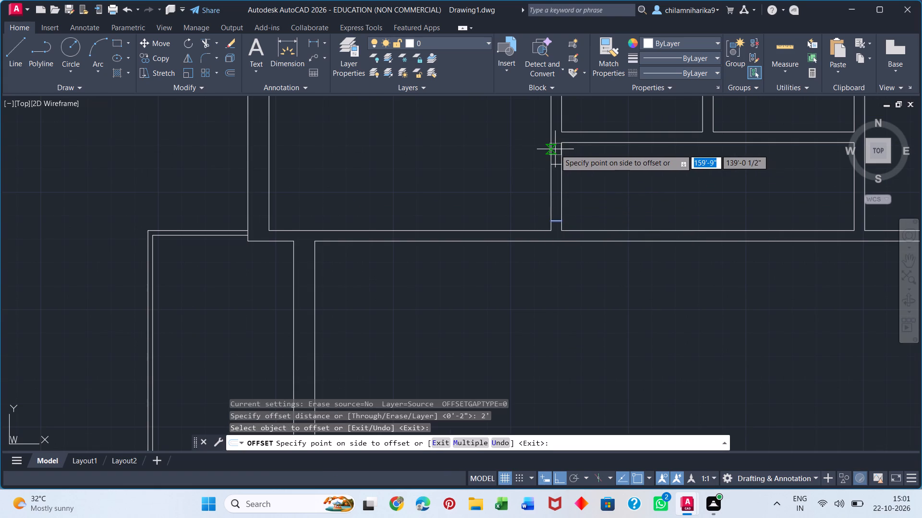
left_click(556, 152)
key("space")
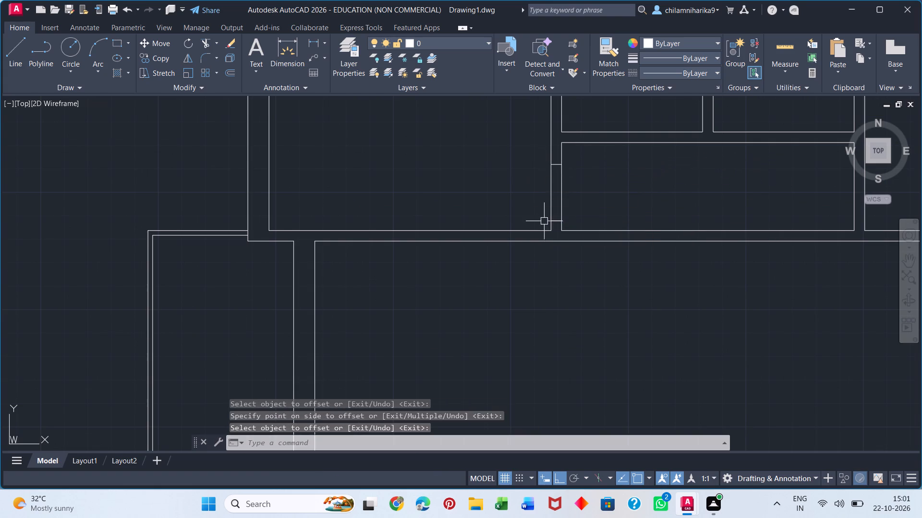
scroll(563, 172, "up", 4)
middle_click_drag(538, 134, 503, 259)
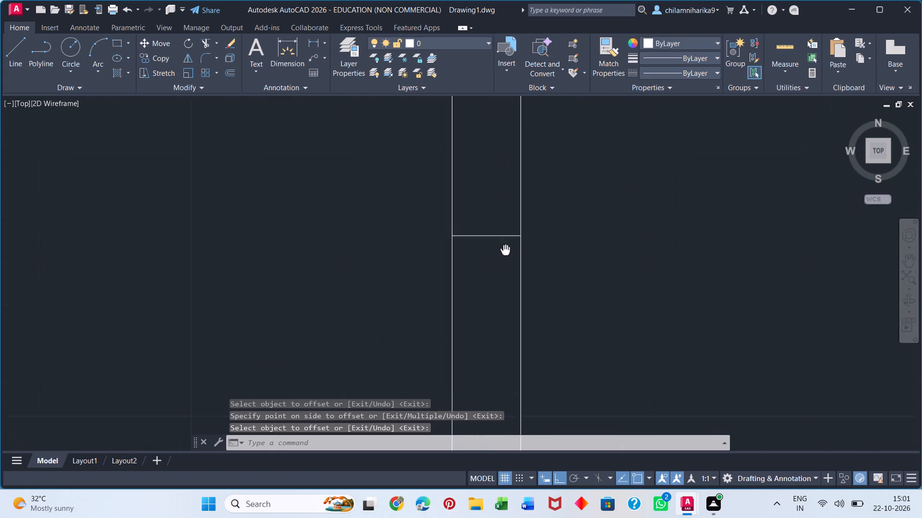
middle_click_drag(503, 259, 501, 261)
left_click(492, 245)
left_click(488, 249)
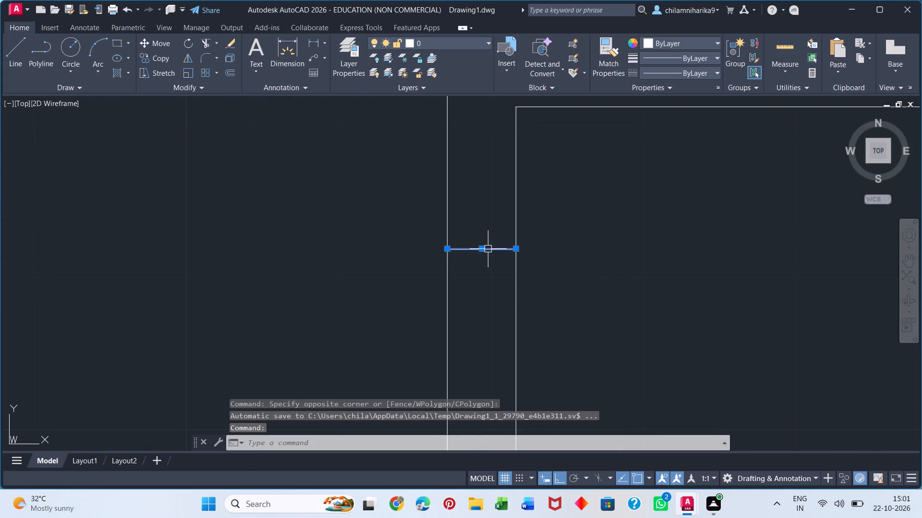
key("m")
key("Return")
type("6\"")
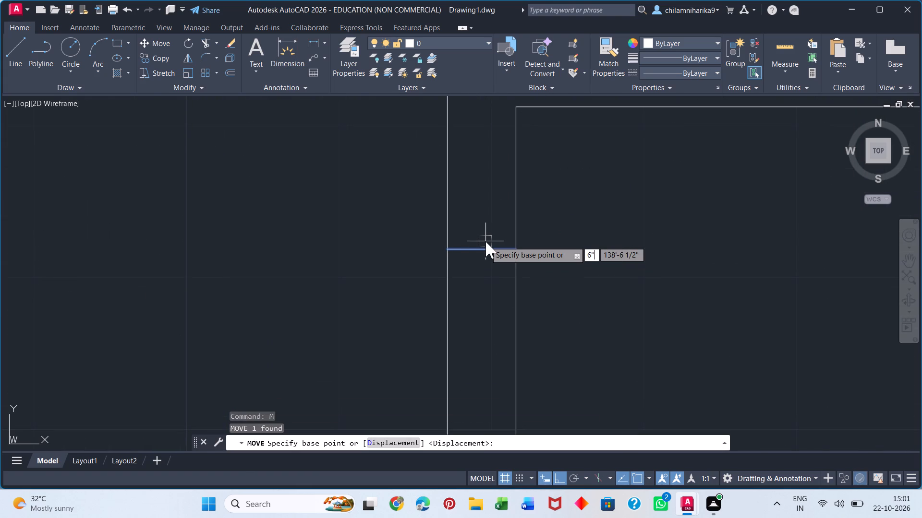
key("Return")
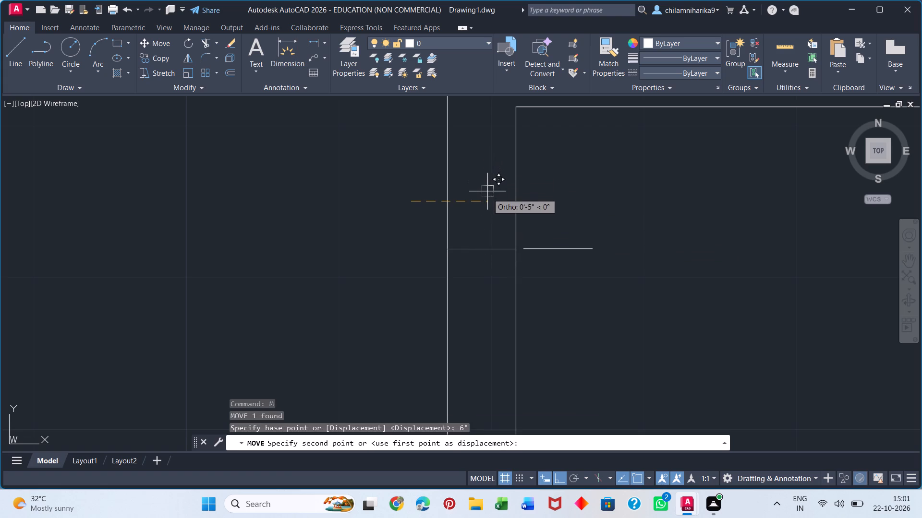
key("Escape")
Move the upper cross line in the upper band's left full-height partition 6" straight up.
left_click(476, 248)
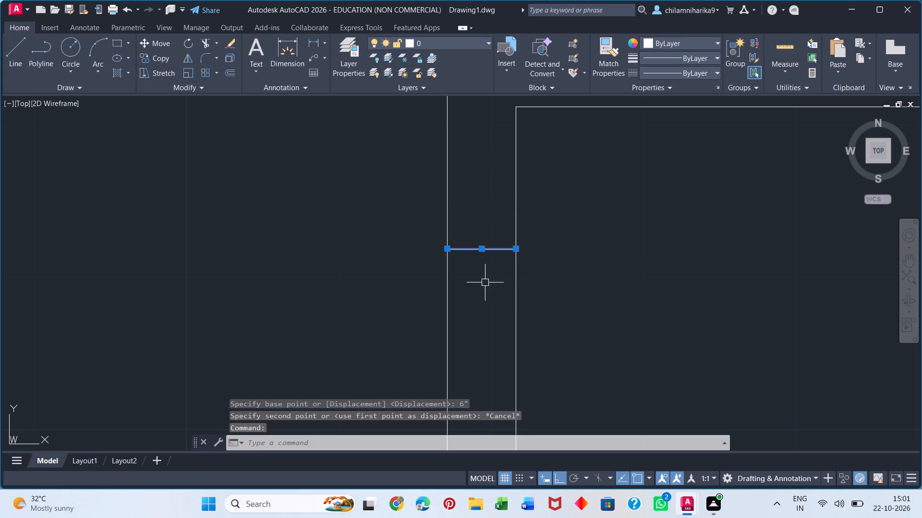
key("m")
key("Return")
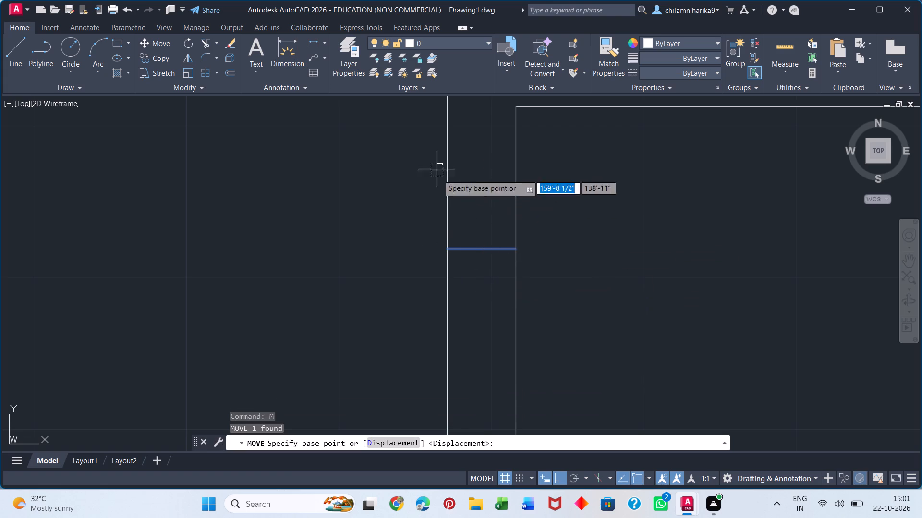
left_click_drag(519, 250, 520, 246)
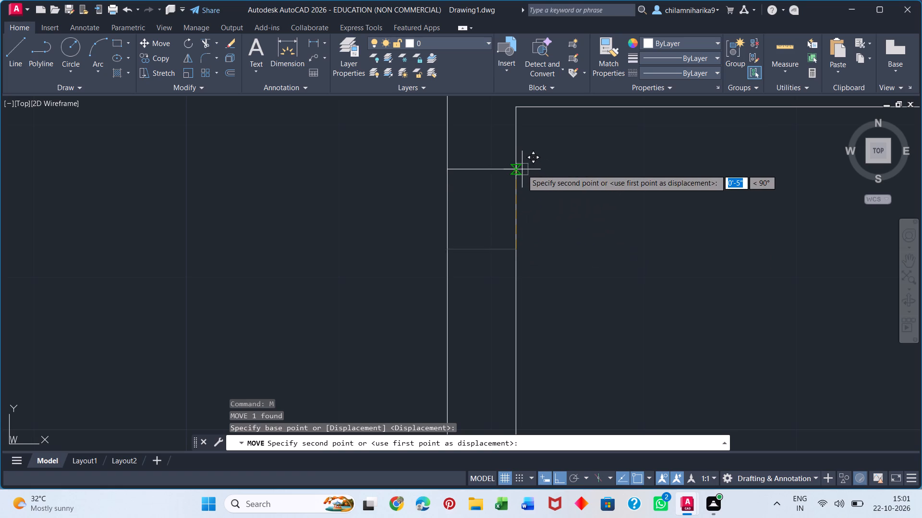
type("6\"")
key("Return")
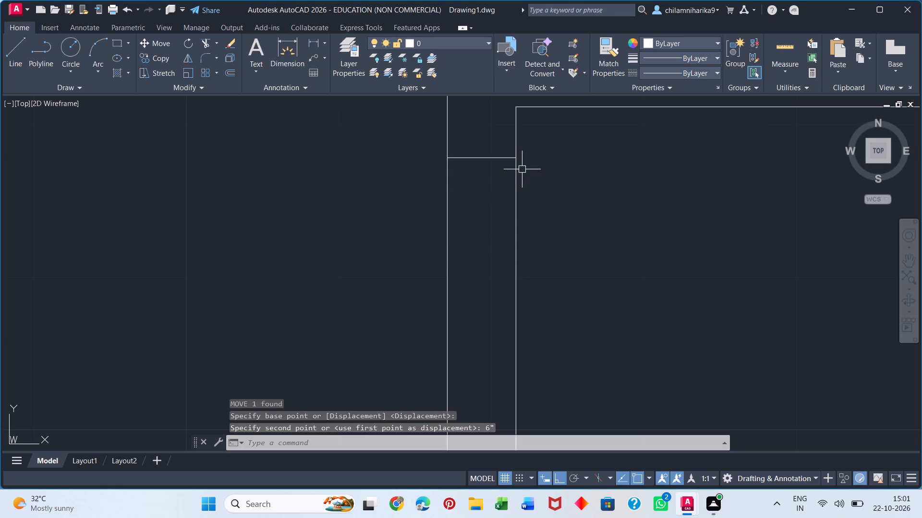
key("space")
scroll(575, 233, "down", 10)
scroll(546, 211, "up", 2)
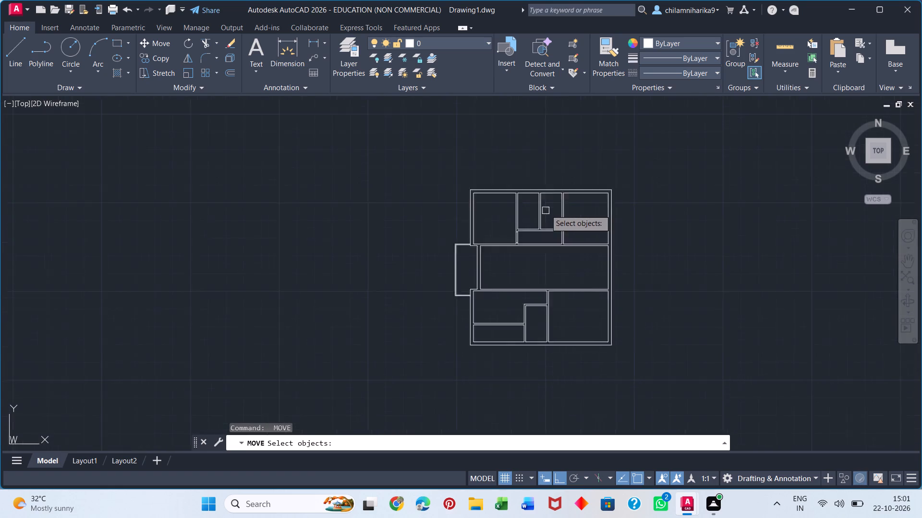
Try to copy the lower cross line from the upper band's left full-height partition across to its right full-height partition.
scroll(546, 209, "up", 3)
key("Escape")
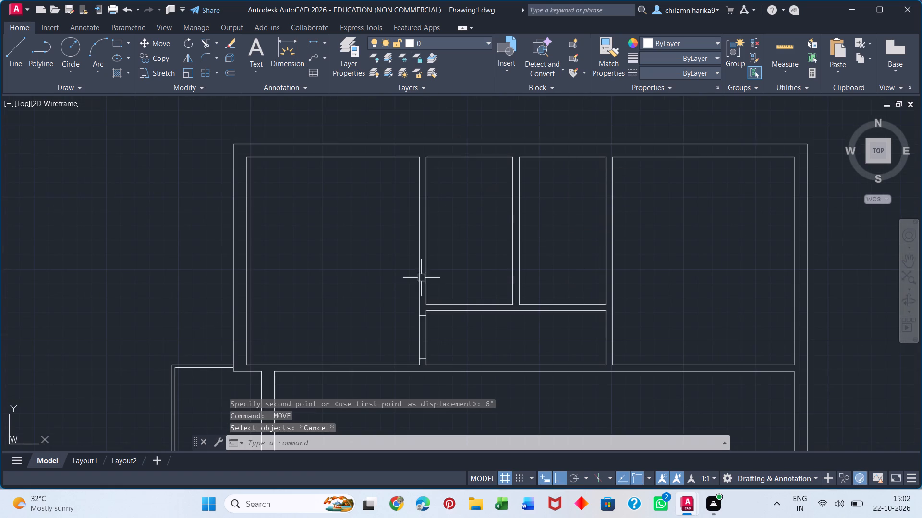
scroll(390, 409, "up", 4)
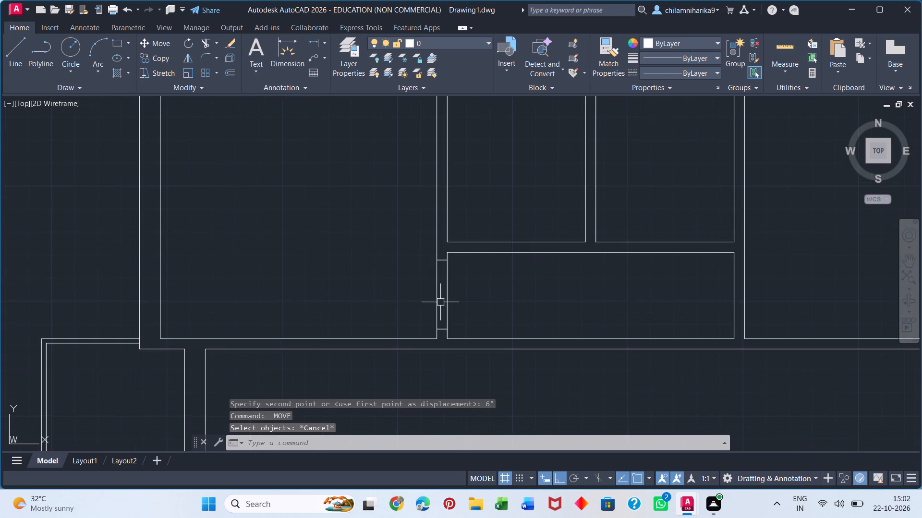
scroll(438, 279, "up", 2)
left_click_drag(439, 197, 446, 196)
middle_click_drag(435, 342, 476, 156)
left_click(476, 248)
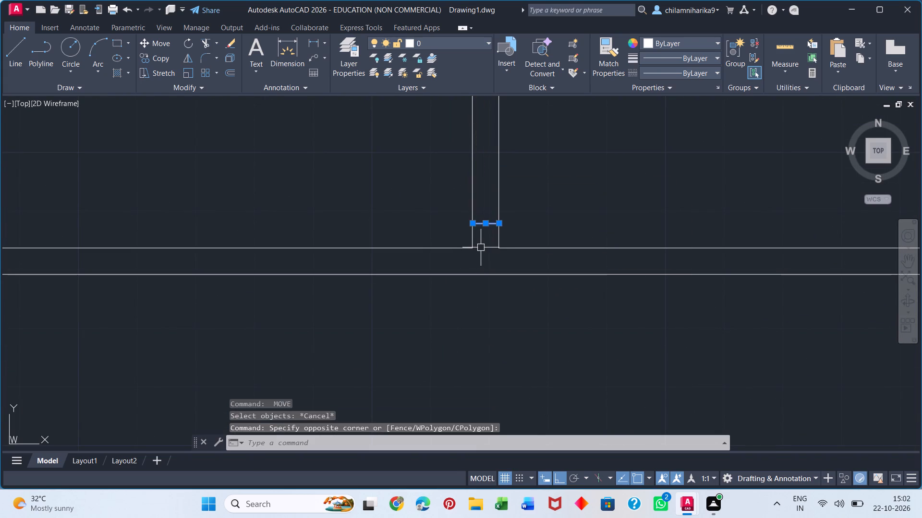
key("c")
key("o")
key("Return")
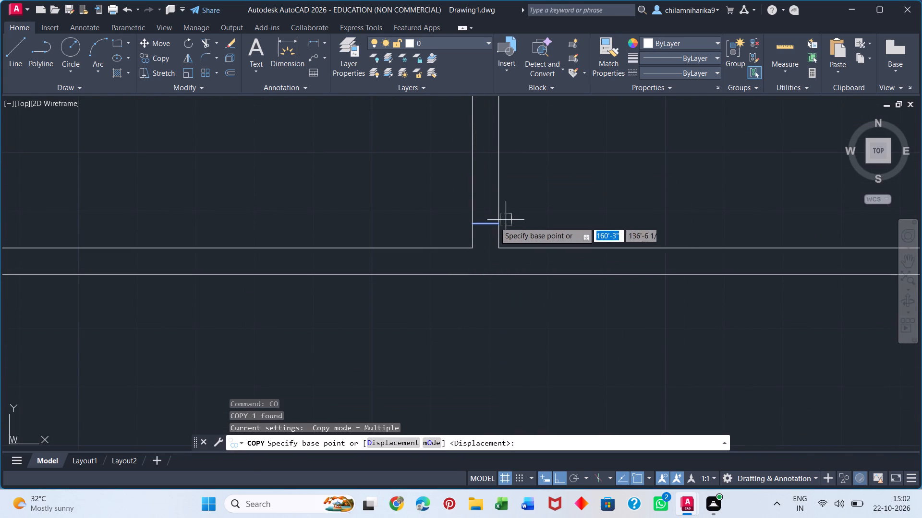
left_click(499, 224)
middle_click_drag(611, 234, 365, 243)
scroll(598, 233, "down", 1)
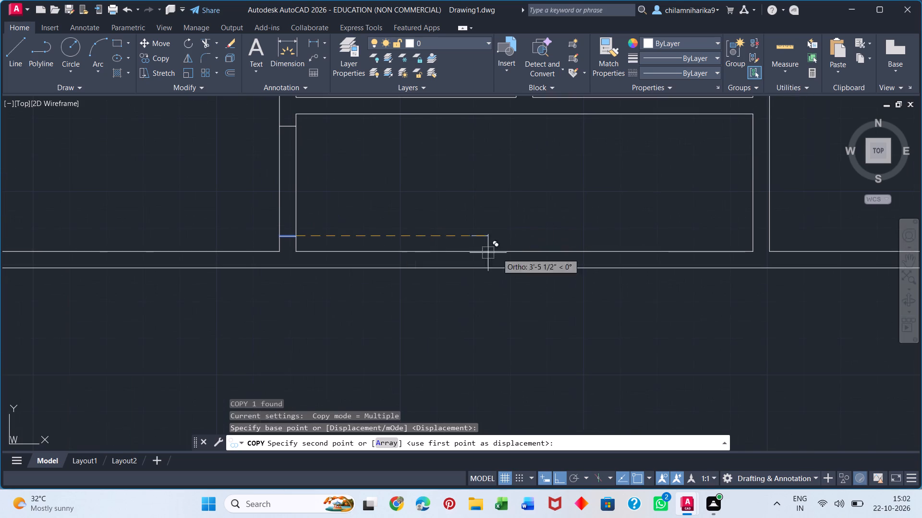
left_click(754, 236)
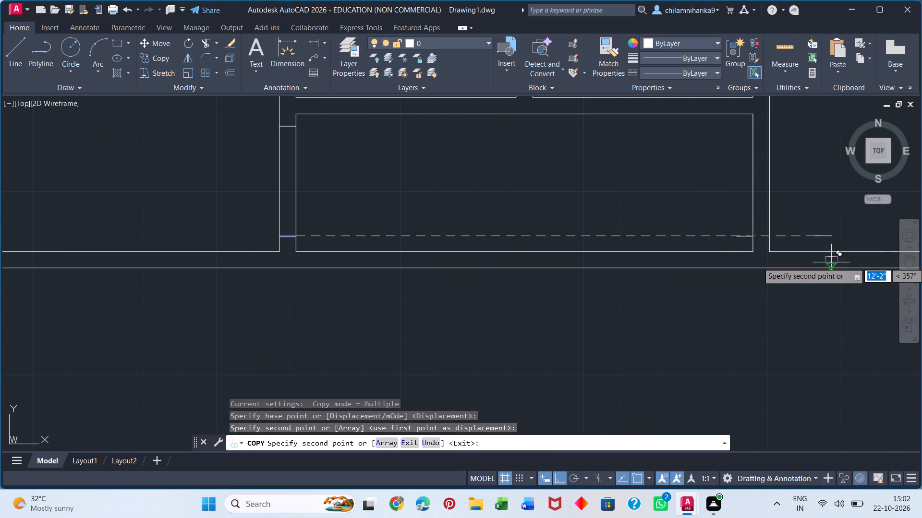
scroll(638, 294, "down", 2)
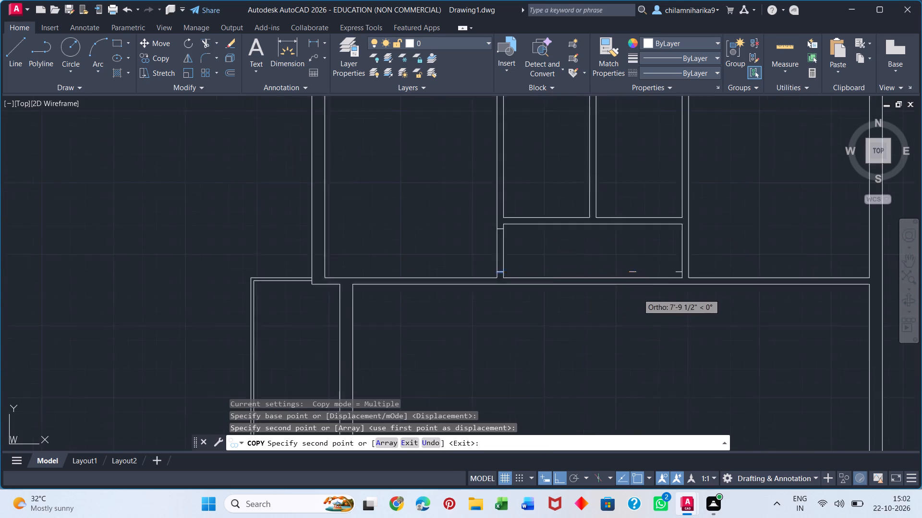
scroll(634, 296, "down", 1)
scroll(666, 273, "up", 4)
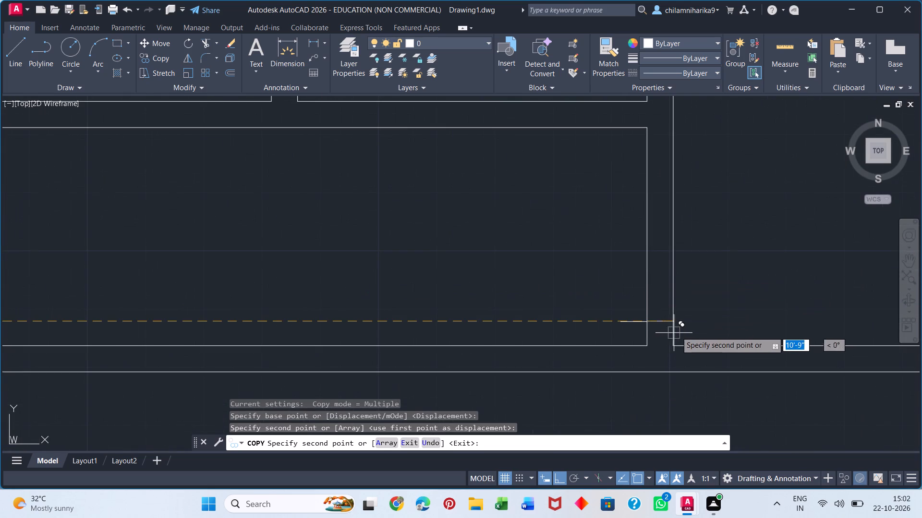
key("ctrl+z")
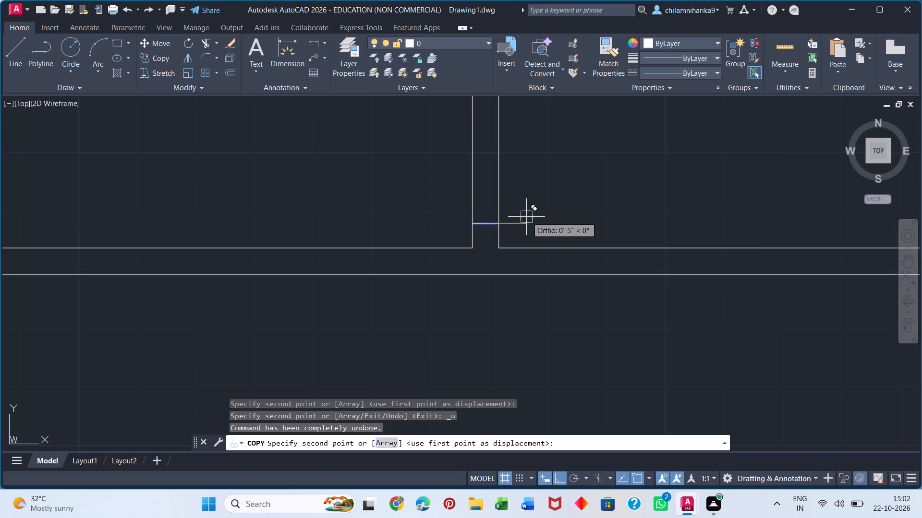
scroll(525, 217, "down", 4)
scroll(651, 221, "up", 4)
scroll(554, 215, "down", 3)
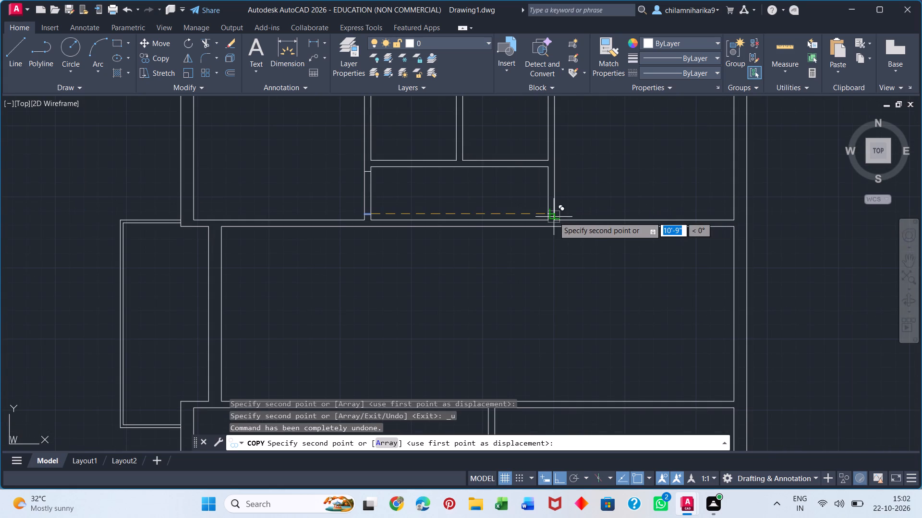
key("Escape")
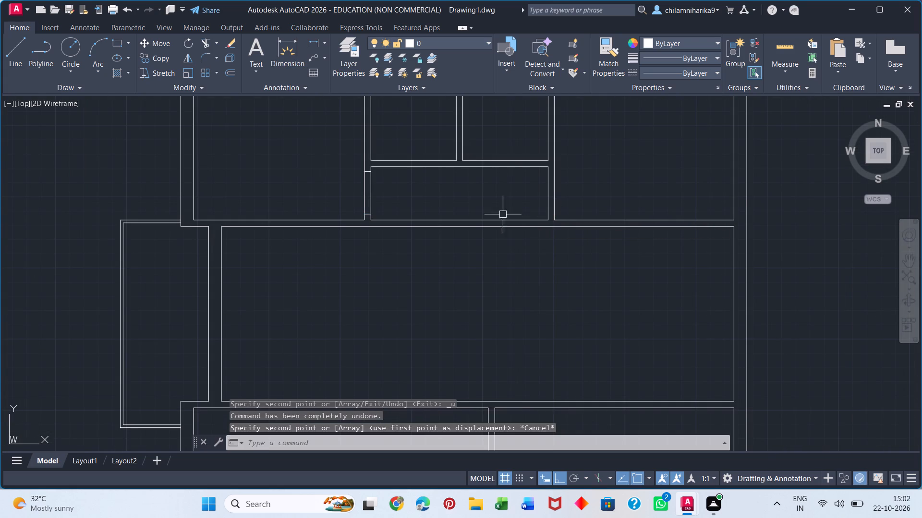
Copy both cross lines from the upper band's left full-height partition straight across into the right full-height partition.
scroll(373, 171, "up", 3)
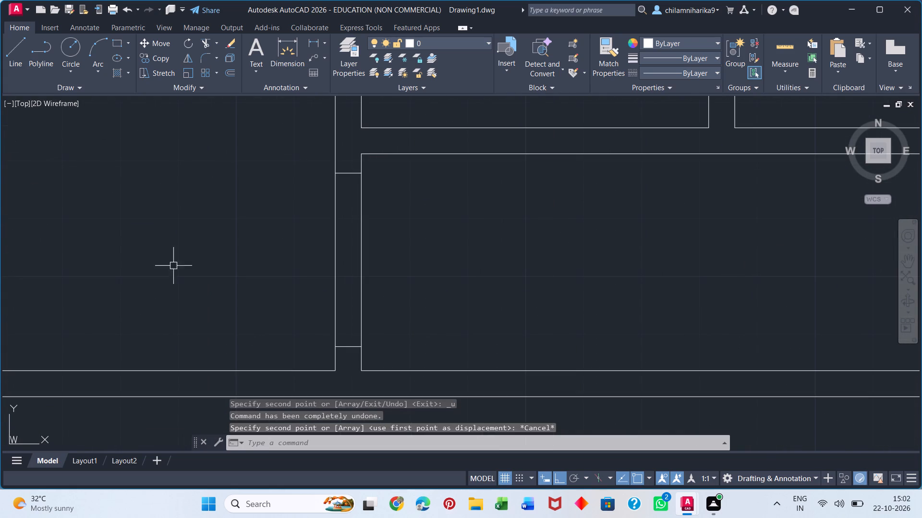
left_click(352, 156)
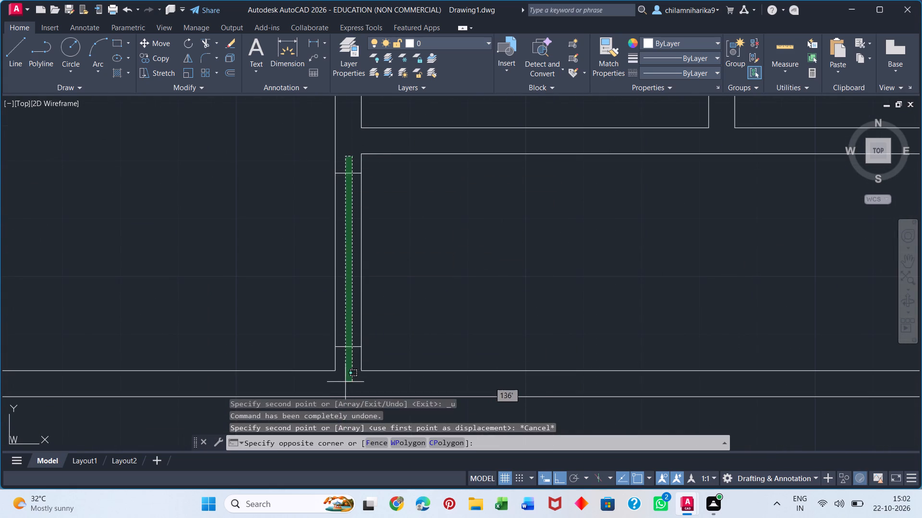
left_click(345, 382)
type("CO")
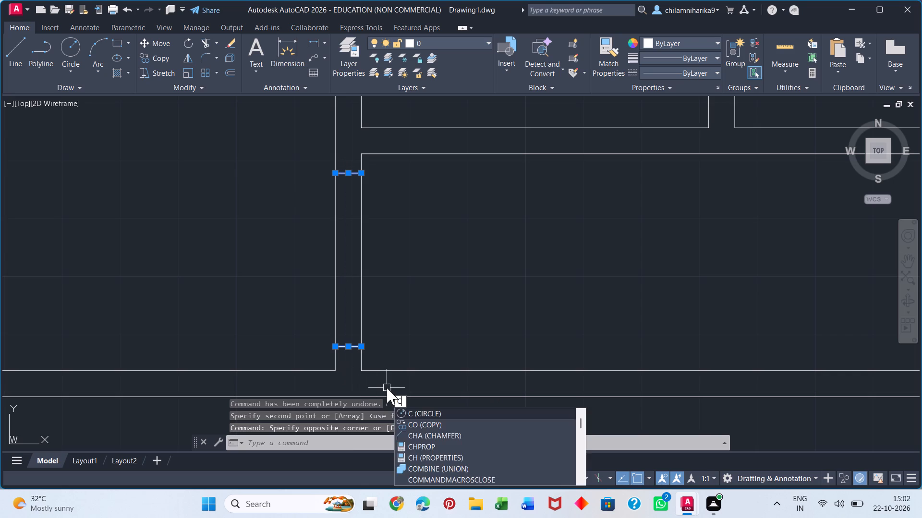
key("Return")
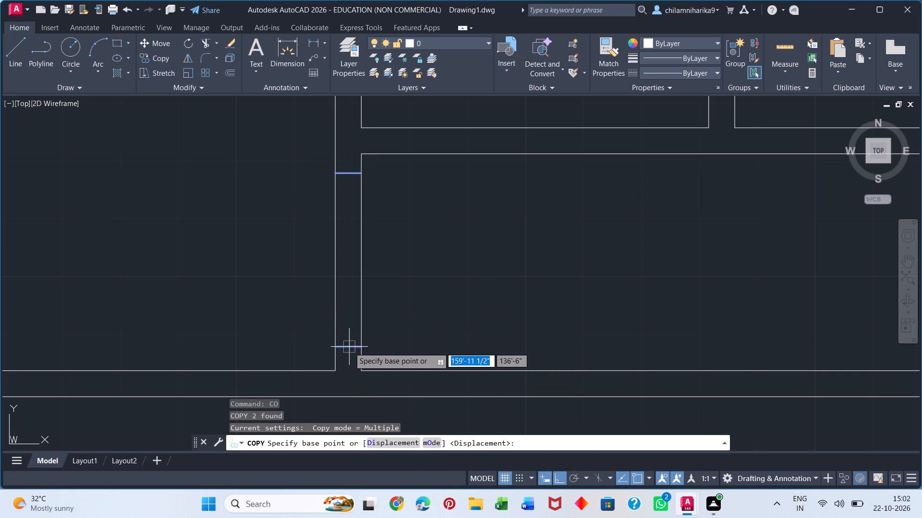
left_click(358, 346)
middle_click_drag(567, 344, 0, 347)
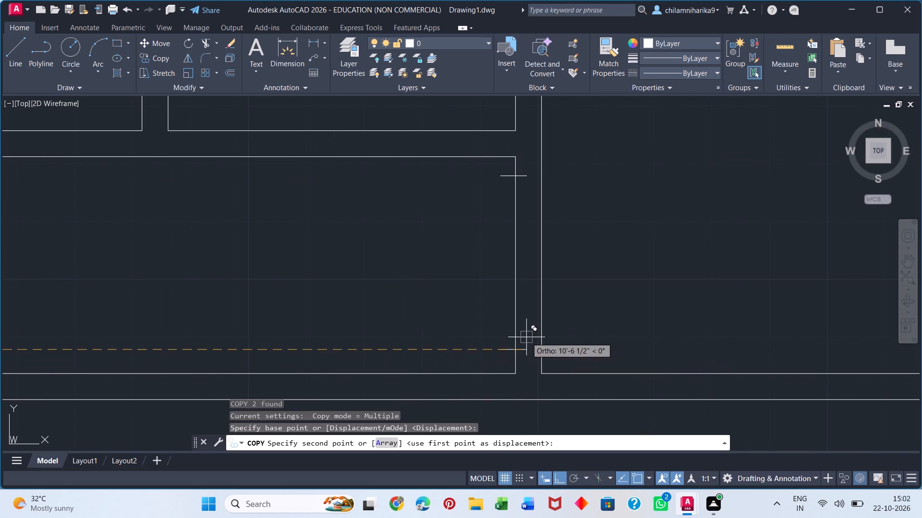
left_click(542, 351)
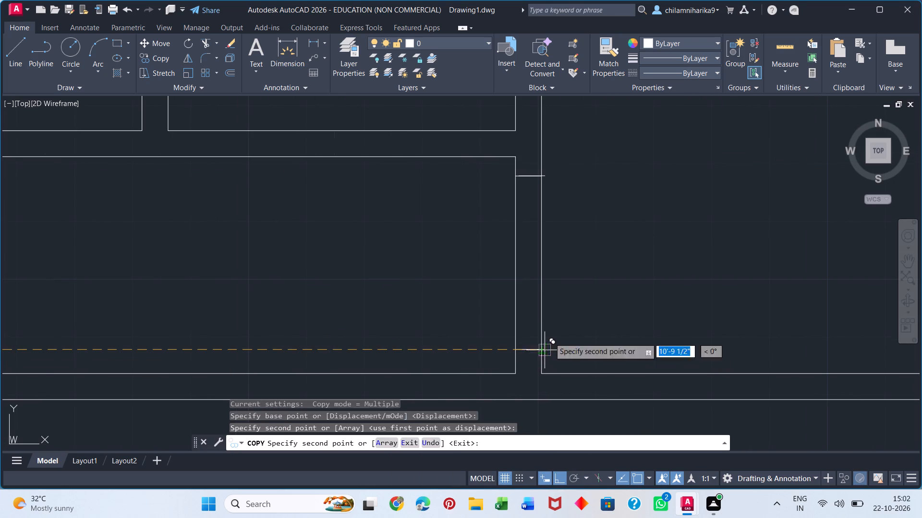
key("space")
scroll(485, 296, "down", 4)
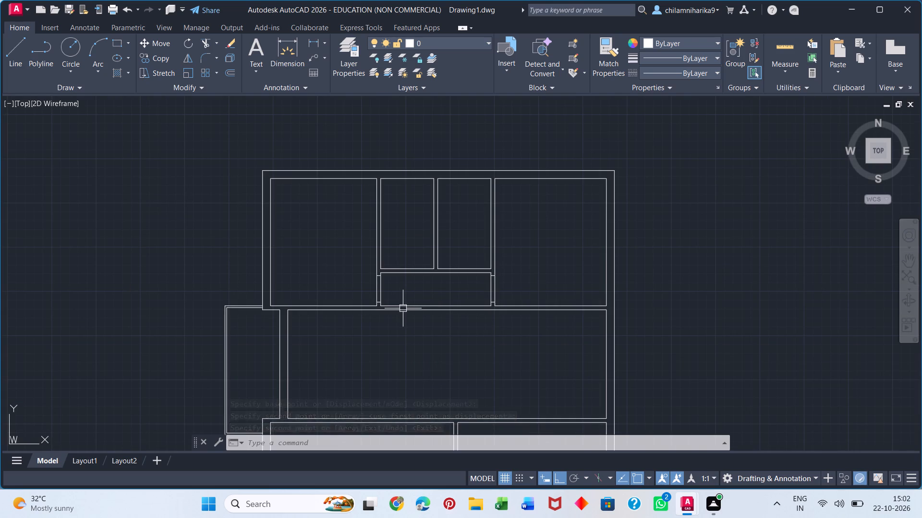
Copy the right full-height partition's two cross lines horizontally into the open space of the upper band's right room.
scroll(491, 294, "up", 5)
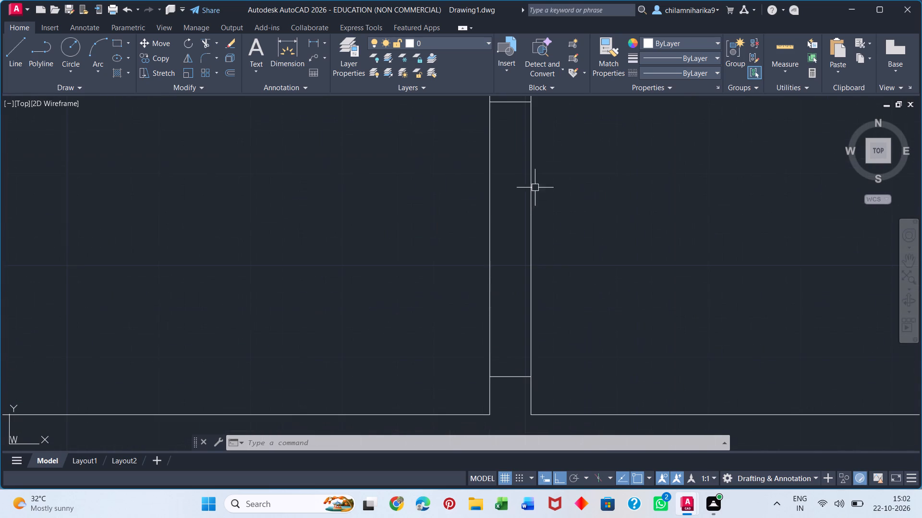
left_click(523, 94)
scroll(513, 292, "down", 1)
middle_click_drag(512, 295, 508, 308)
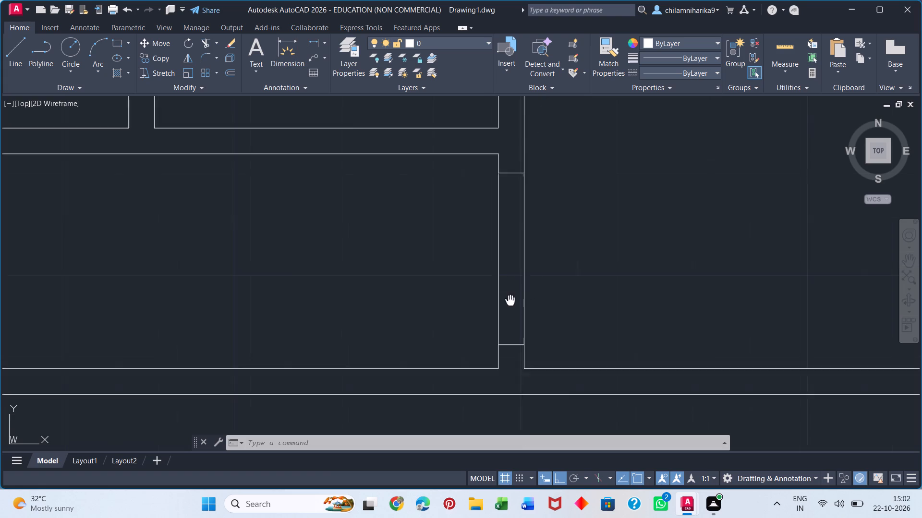
middle_click_drag(508, 308, 507, 315)
left_click(506, 175)
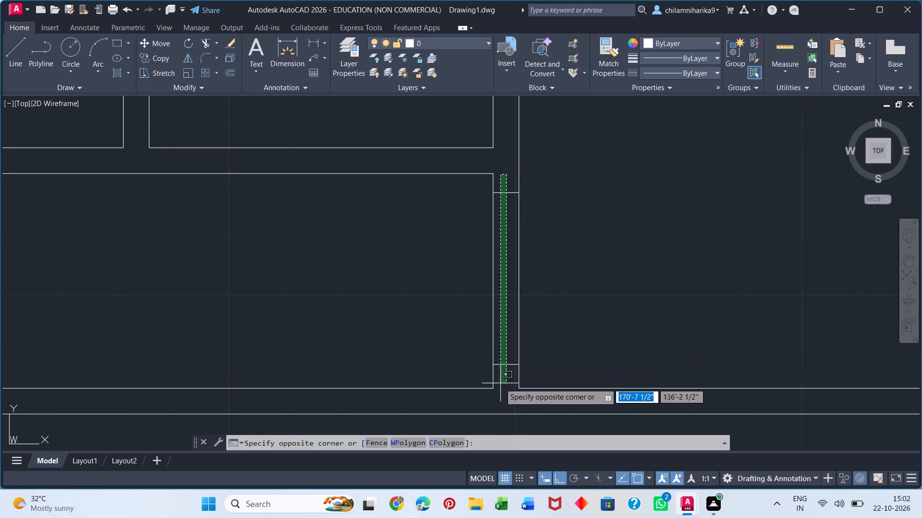
left_click(499, 383)
type("CO")
key("Return")
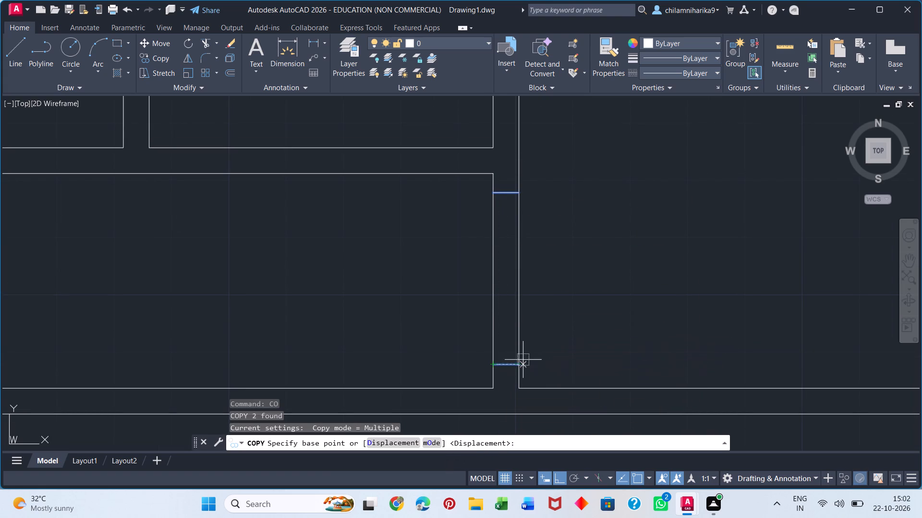
left_click(517, 366)
left_click(662, 359)
key("space")
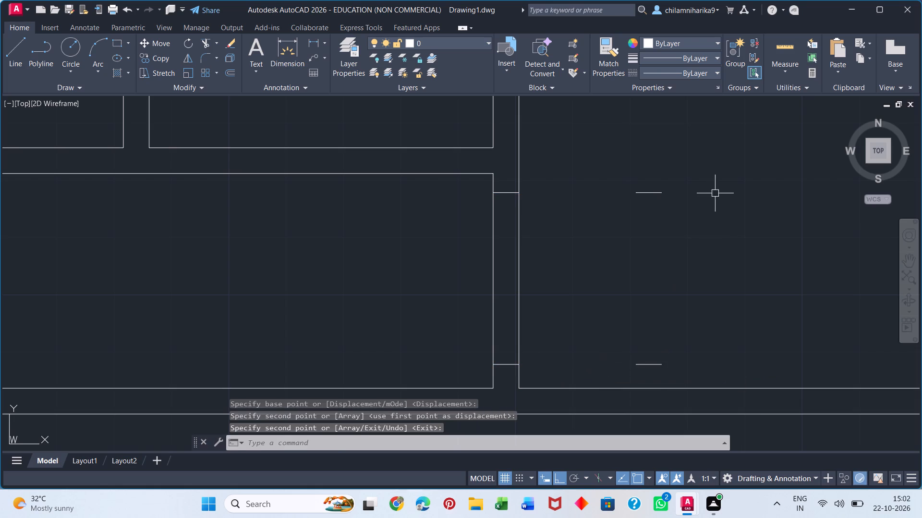
Rotate the two loose copied lines 90° counterclockwise about the lower line's right endpoint.
left_click_drag(680, 155, 680, 166)
left_click(608, 372)
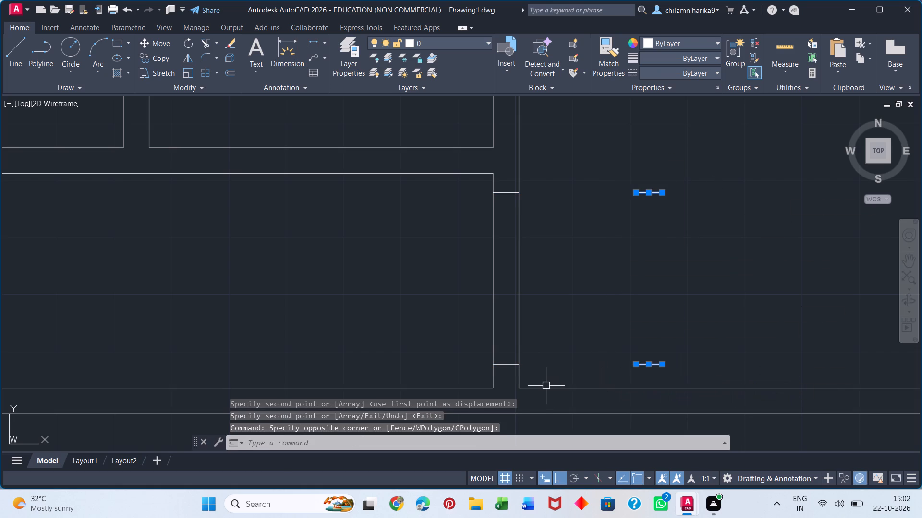
type("RO")
key("Return")
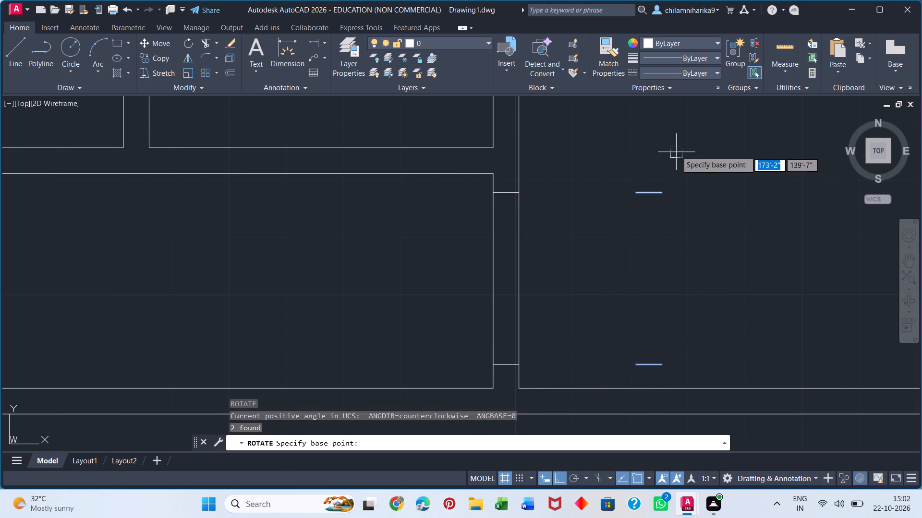
left_click(663, 367)
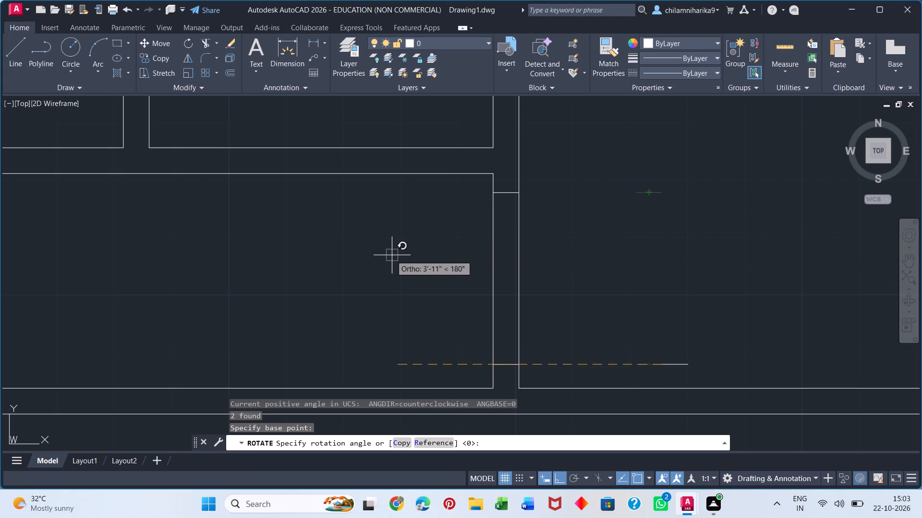
left_click(699, 292)
Move the two vertical lines down into the partition between the middle and lower bands, just right of its junction with the vertical partition.
left_click(678, 366)
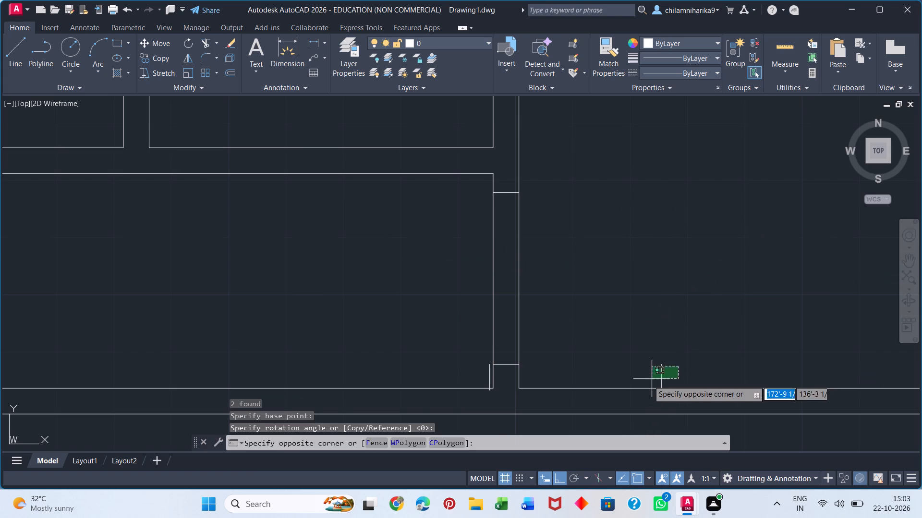
left_click(648, 379)
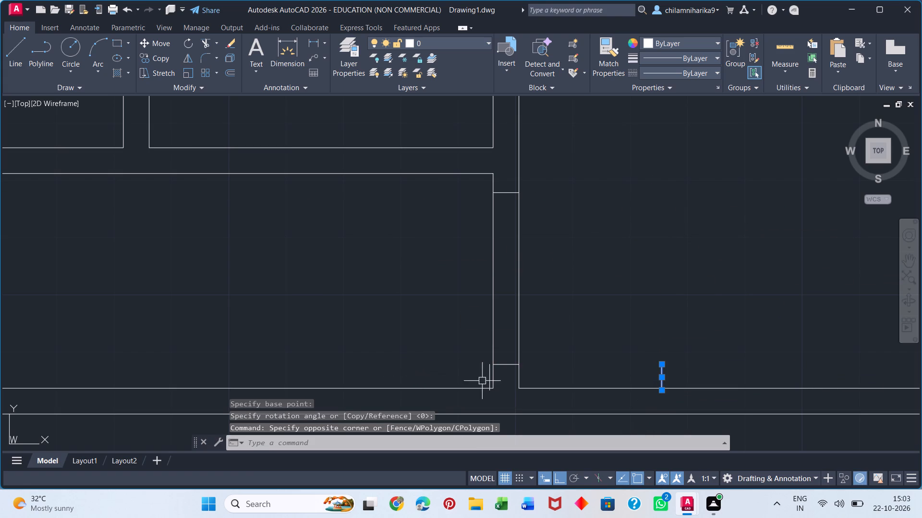
left_click(488, 378, "shift")
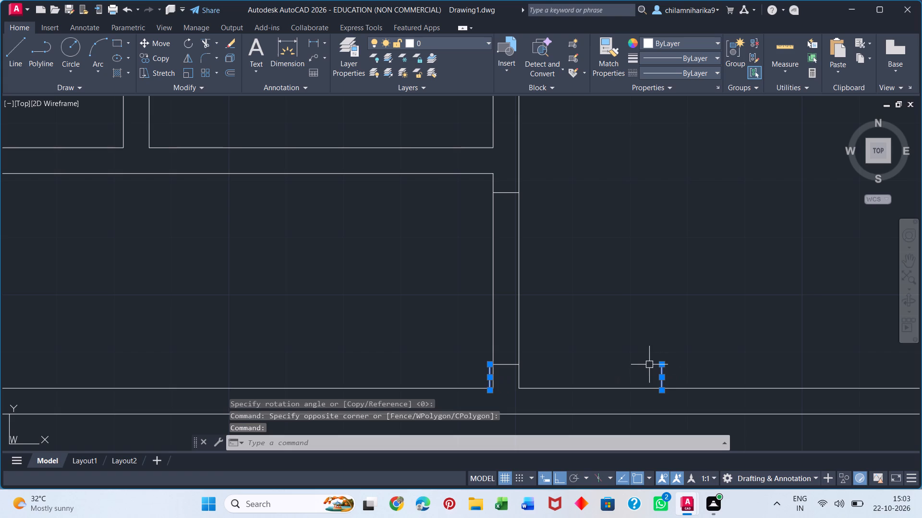
key("m")
key("Return")
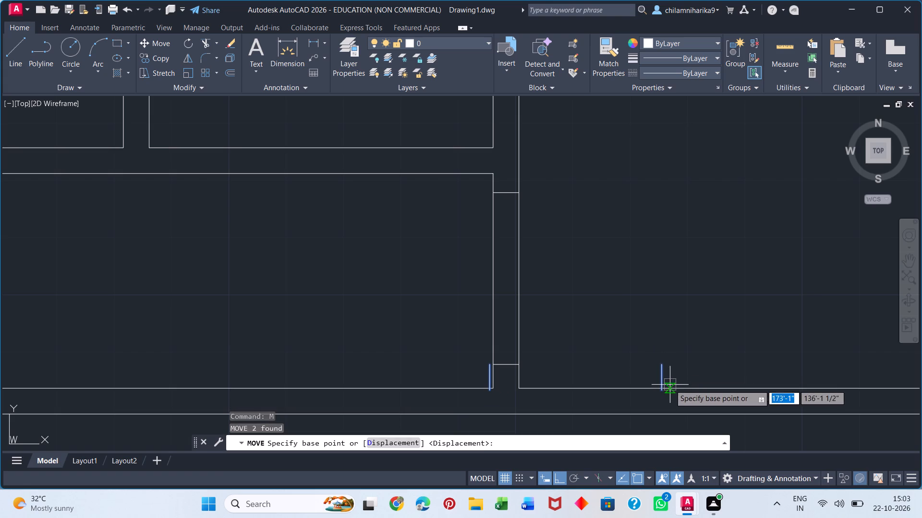
left_click(662, 388)
scroll(633, 247, "down", 5)
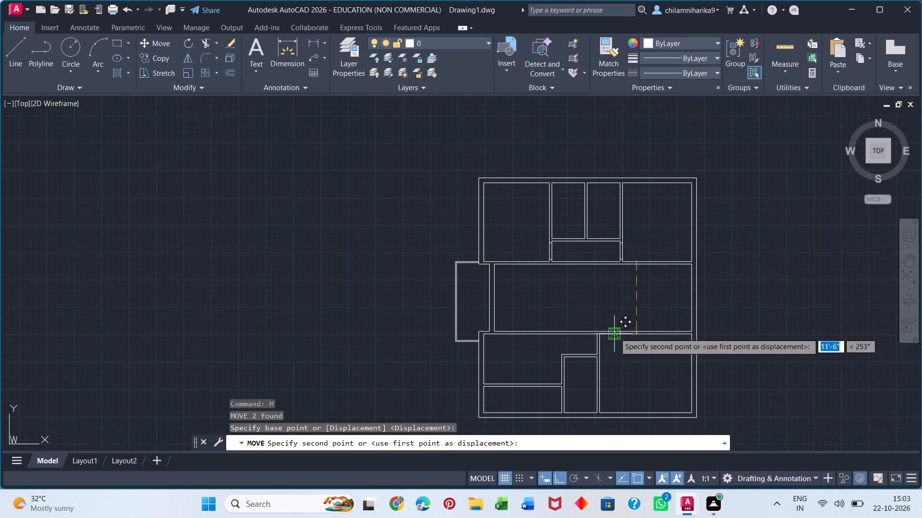
scroll(615, 333, "up", 4)
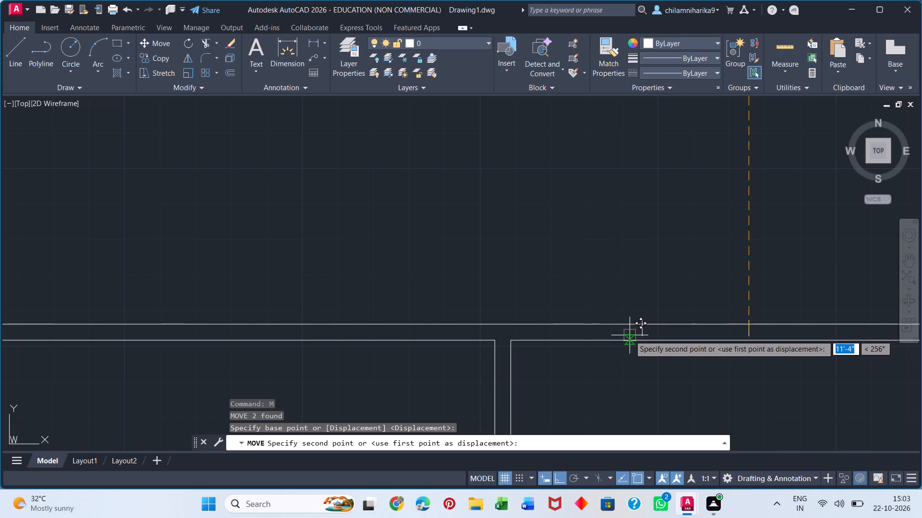
left_click(629, 335)
scroll(597, 377, "down", 4)
scroll(588, 384, "up", 4)
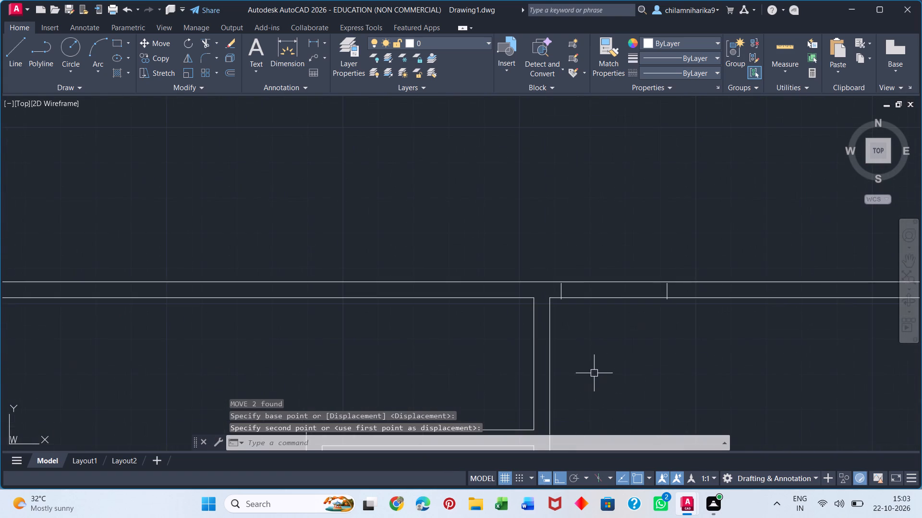
Trim the overhanging lower ends of the two vertical cross lines in the partition between the middle and lower bands.
scroll(611, 311, "up", 3)
middle_click_drag(541, 345, 435, 399)
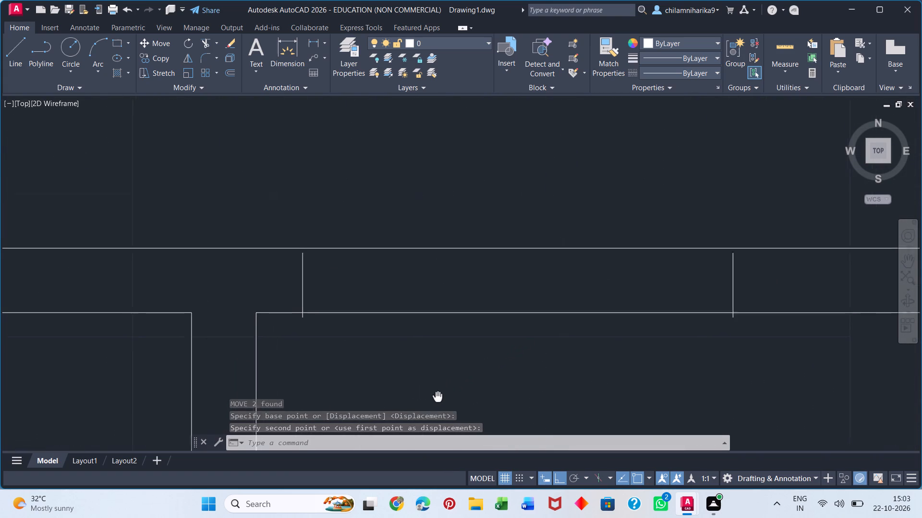
middle_click_drag(435, 399, 426, 406)
key("t")
key("r")
key("Return")
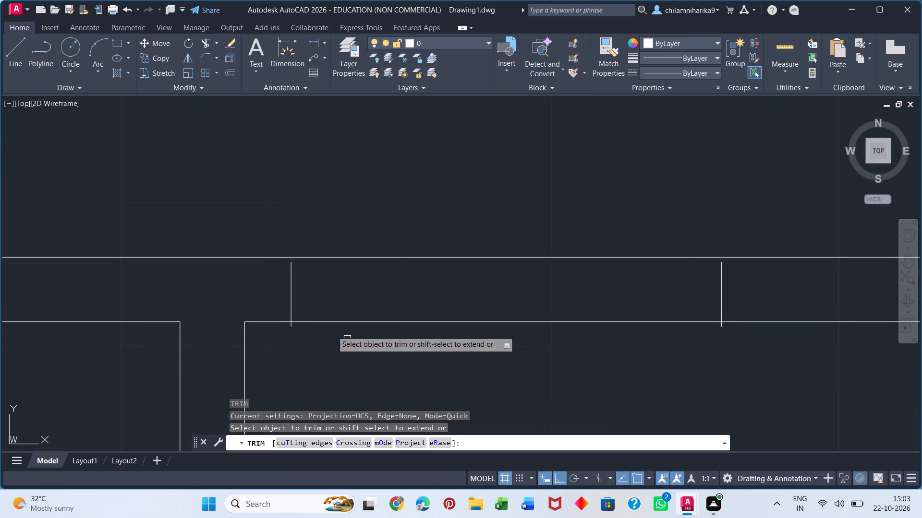
left_click(291, 327)
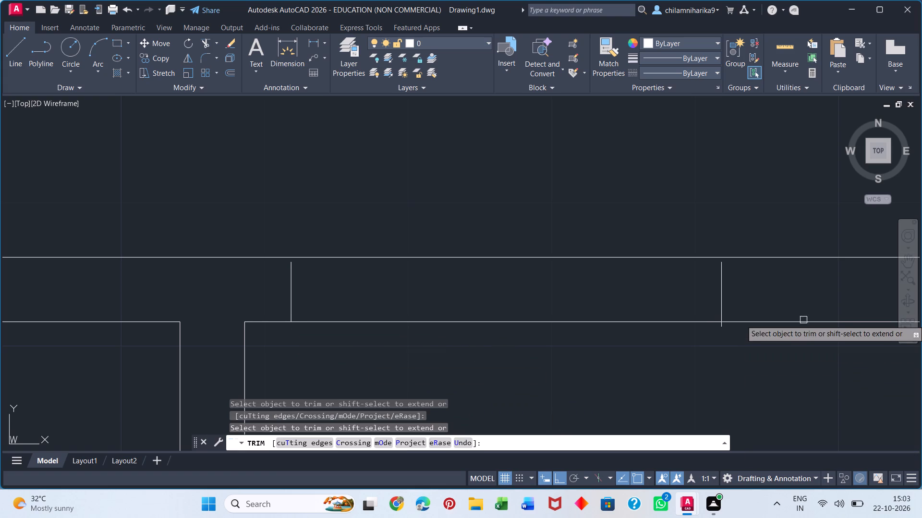
left_click(721, 329)
scroll(643, 377, "down", 4)
scroll(626, 252, "down", 5)
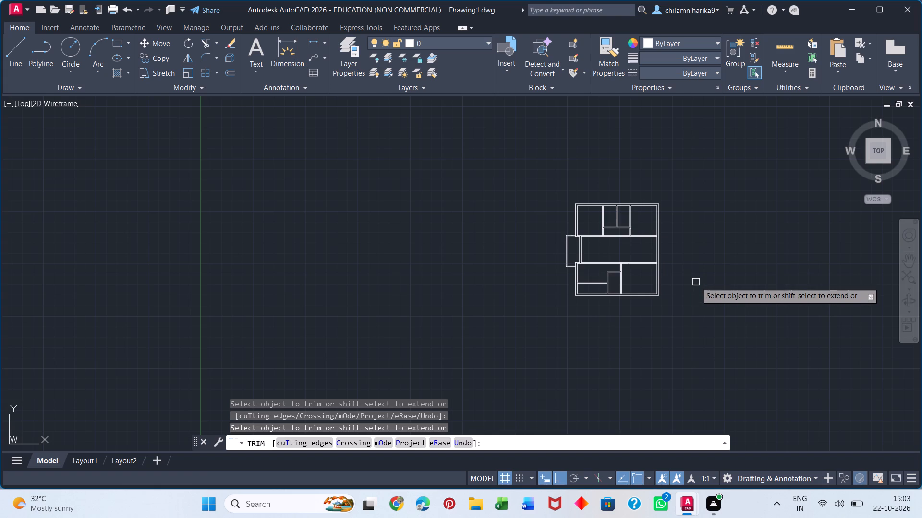
scroll(698, 297, "up", 3)
key("Escape")
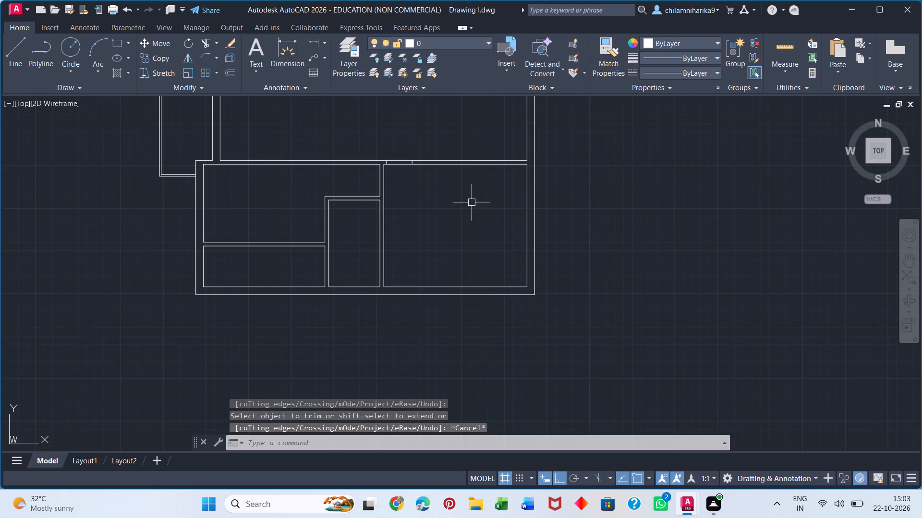
Copy both trimmed cross lines about 7'-8" left along the same partition, past its junction with the vertical partition.
middle_click_drag(344, 152, 344, 156)
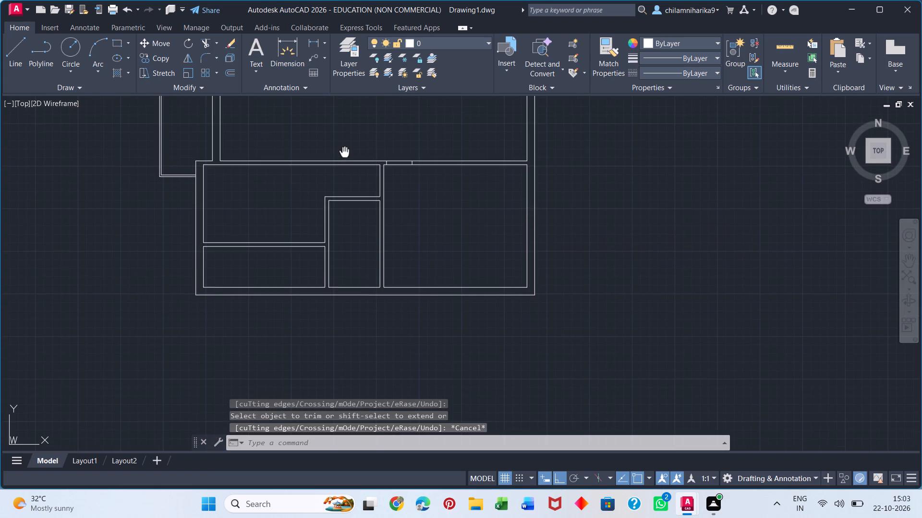
middle_click_drag(344, 156, 304, 359)
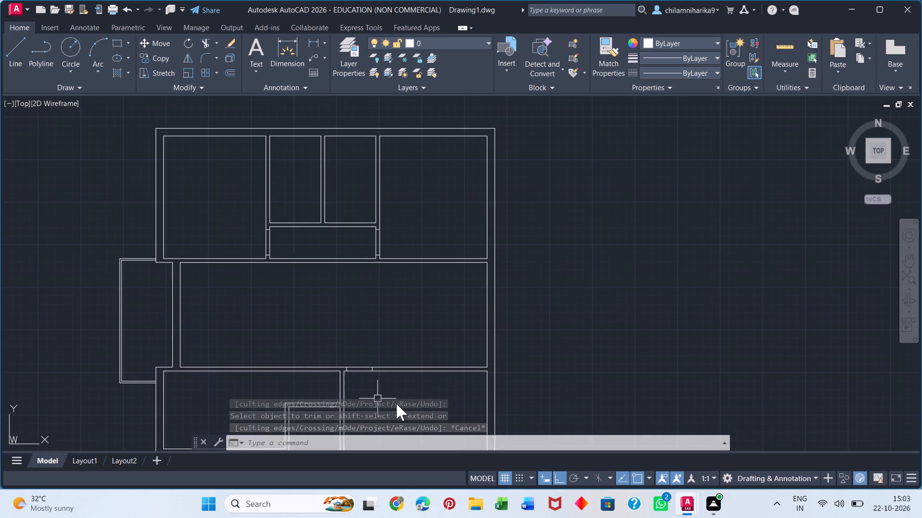
scroll(391, 394, "up", 3)
left_click_drag(354, 308, 345, 308)
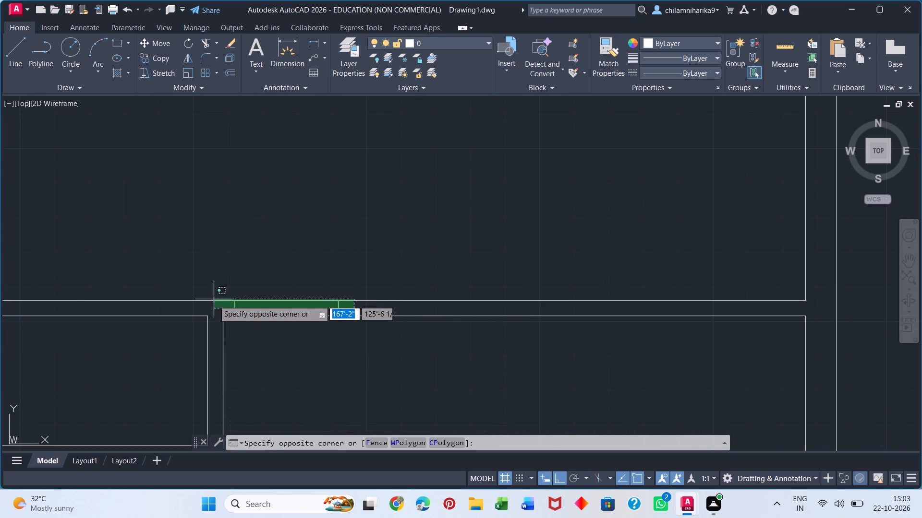
left_click(213, 309)
type("CO")
key("Return")
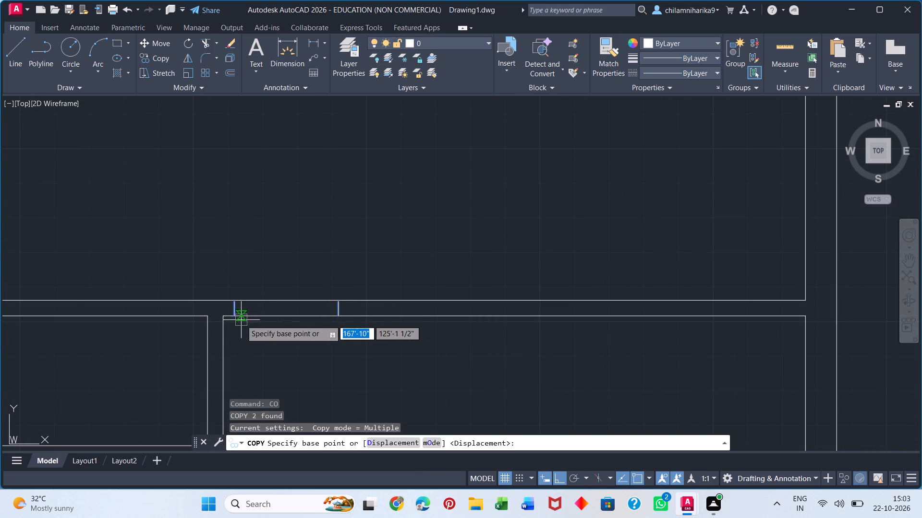
left_click(238, 318)
middle_click_drag(120, 318, 552, 331)
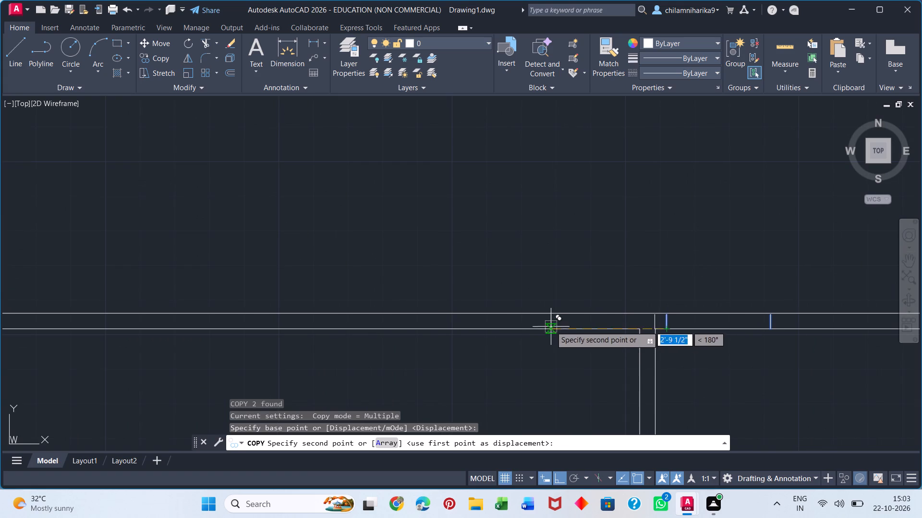
left_click(348, 325)
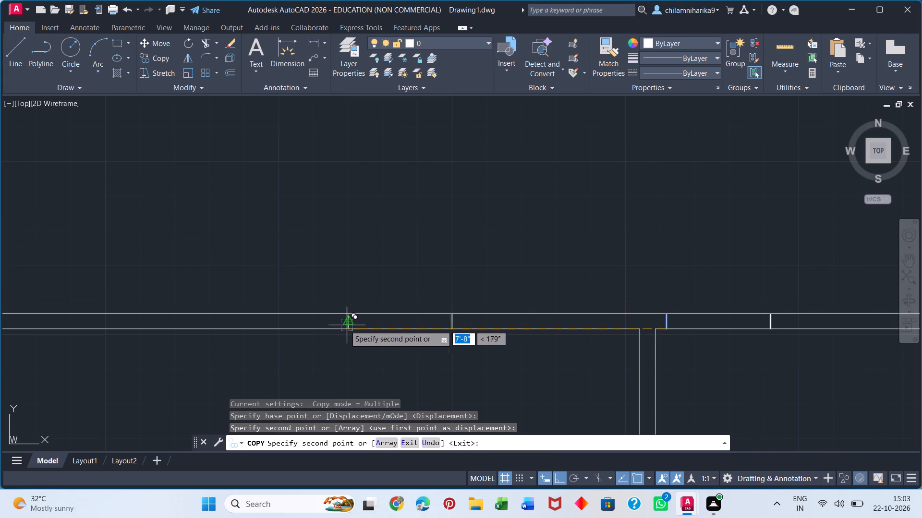
key("space")
scroll(385, 221, "down", 4)
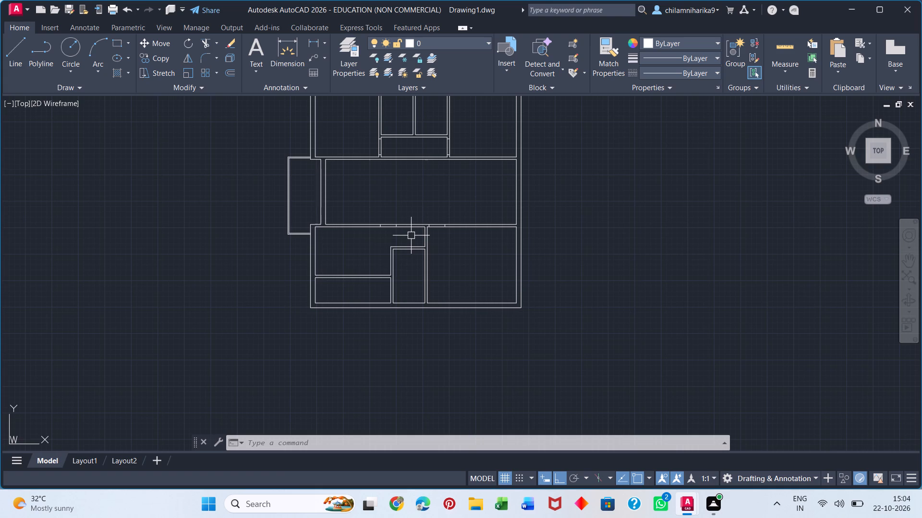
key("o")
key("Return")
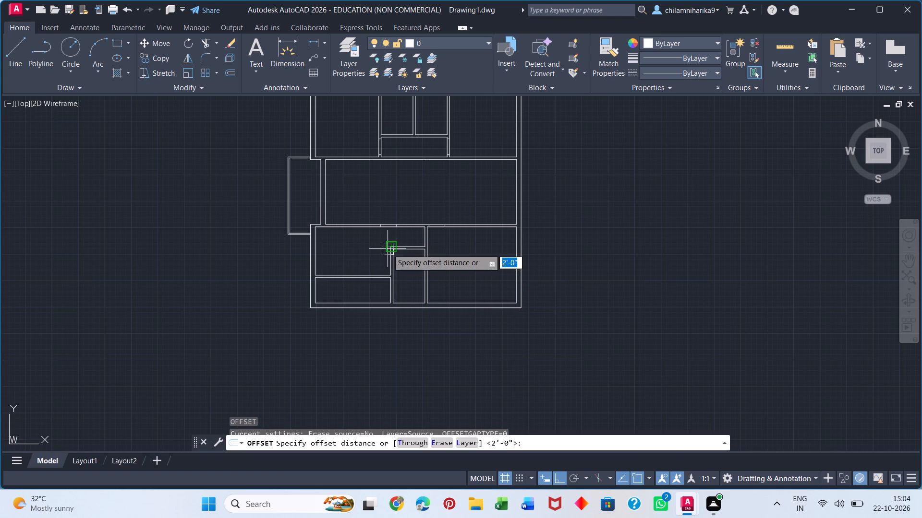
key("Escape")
Draw a vertical line across the horizontal partition below the upper band's left narrow room, just left of the central partition.
key("l")
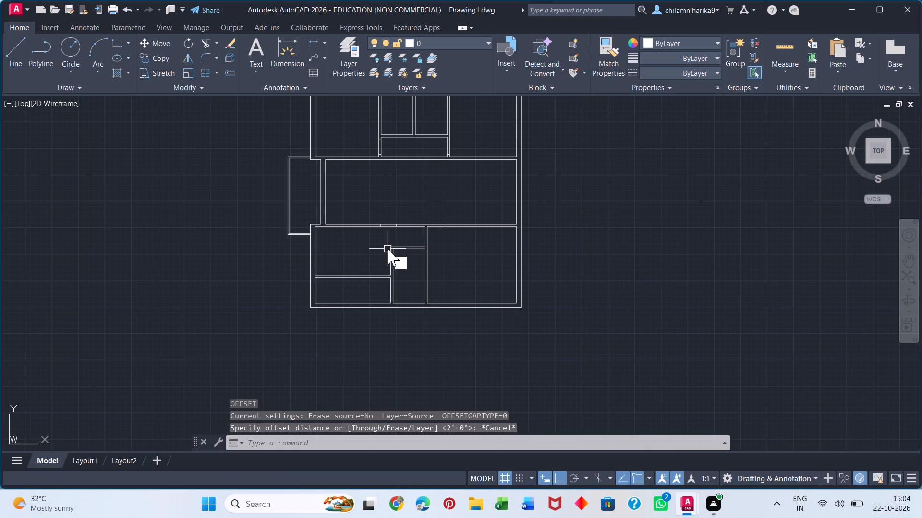
key("Return")
middle_click_drag(427, 119, 424, 174)
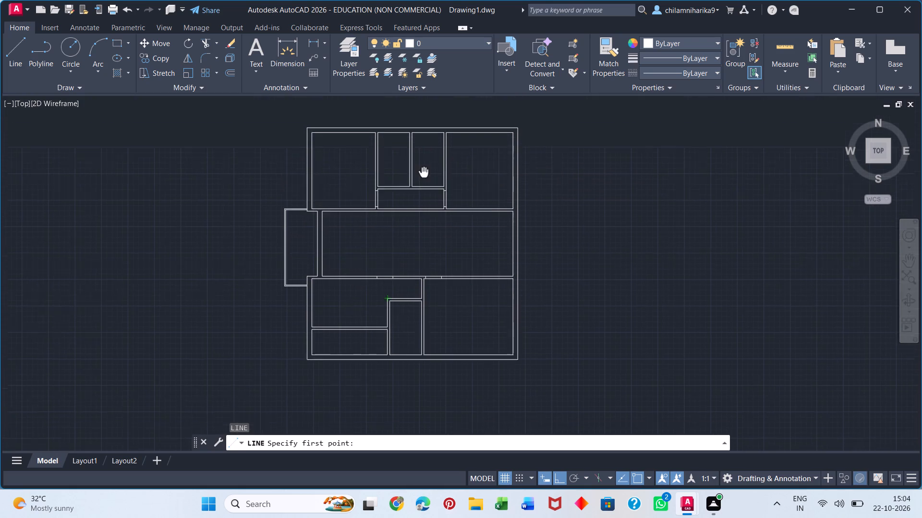
middle_click_drag(424, 174, 419, 207)
scroll(419, 206, "up", 1)
scroll(322, 270, "up", 4)
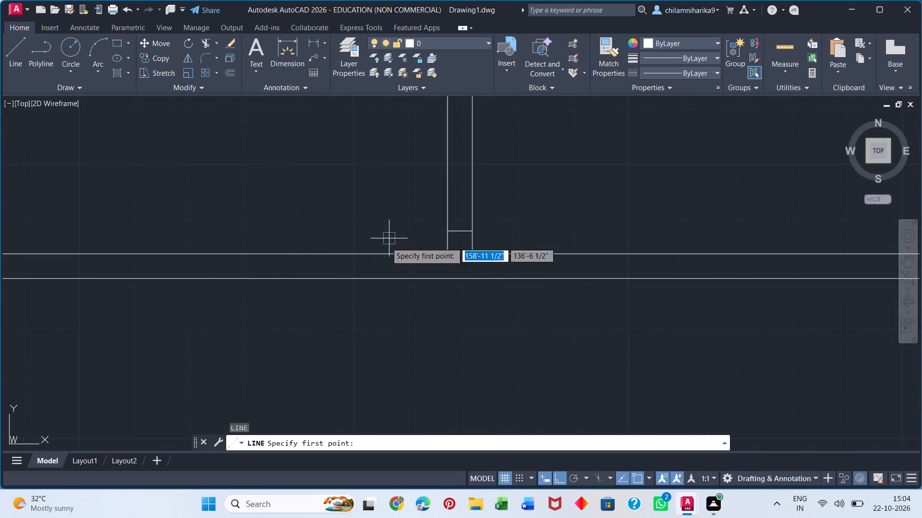
middle_click_drag(377, 255, 300, 423)
scroll(295, 416, "down", 1)
middle_click_drag(695, 222, 596, 252)
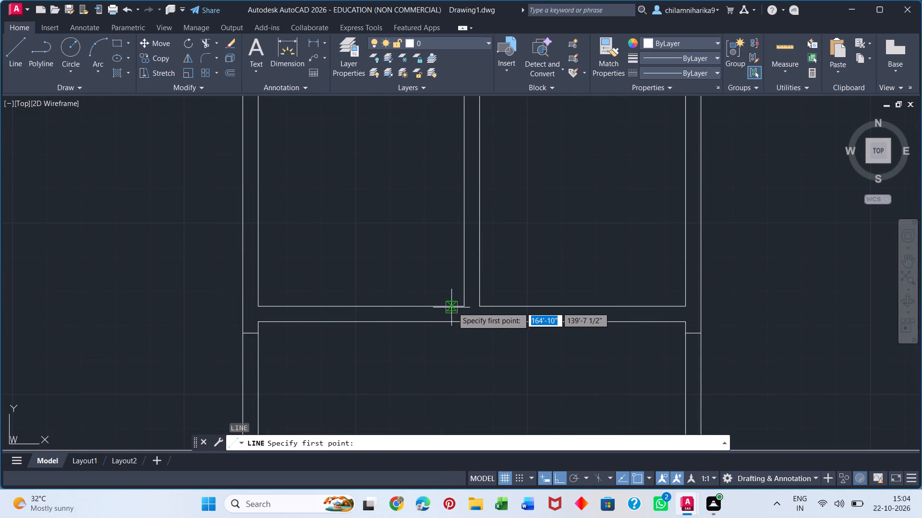
left_click(453, 306)
left_click(451, 322)
key("space")
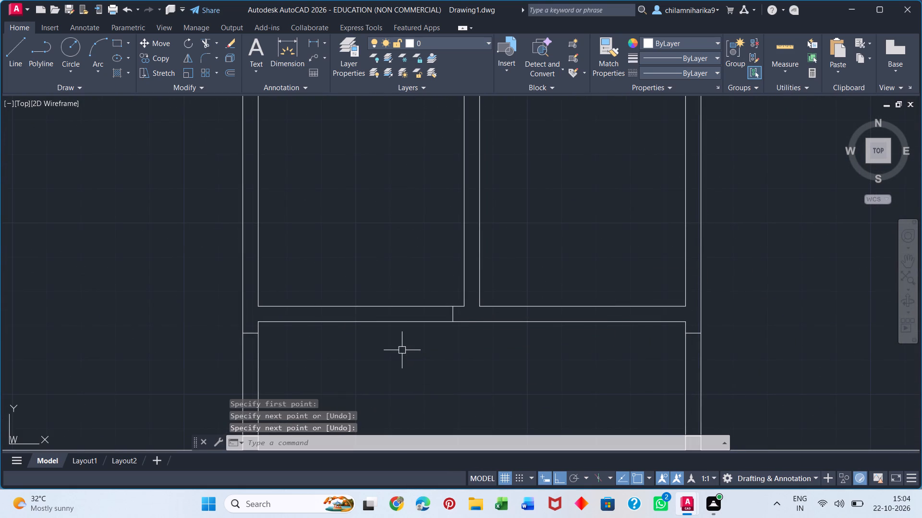
Offset the new vertical cross line 2' to the left within the horizontal partition.
key("o")
key("Return")
type("2'")
key("Return")
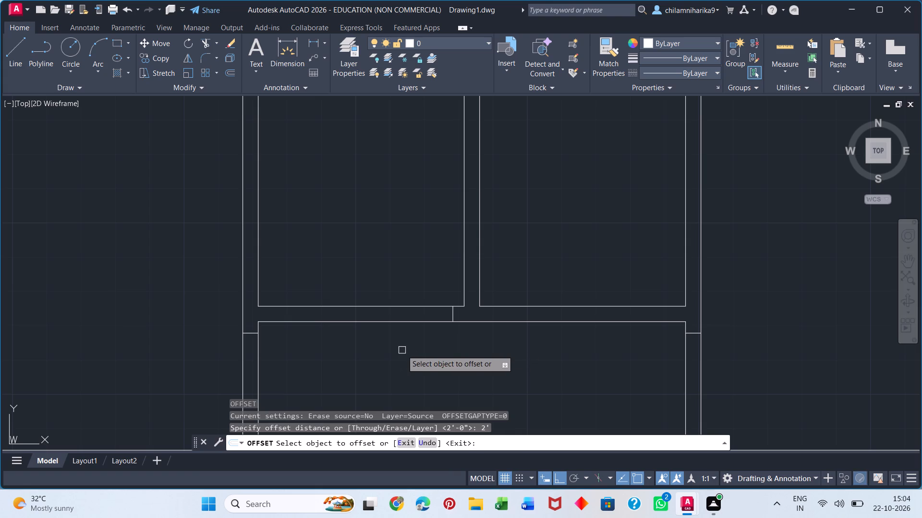
left_click(455, 314)
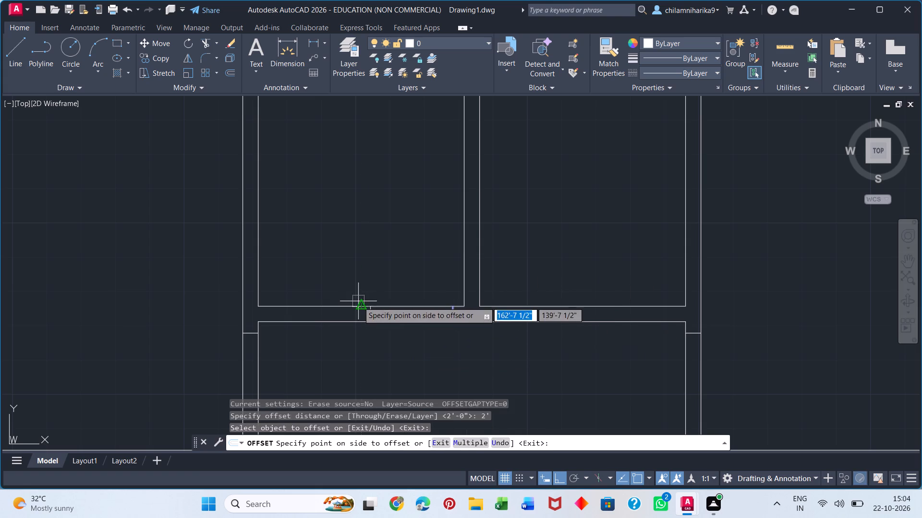
left_click(359, 303)
key("space")
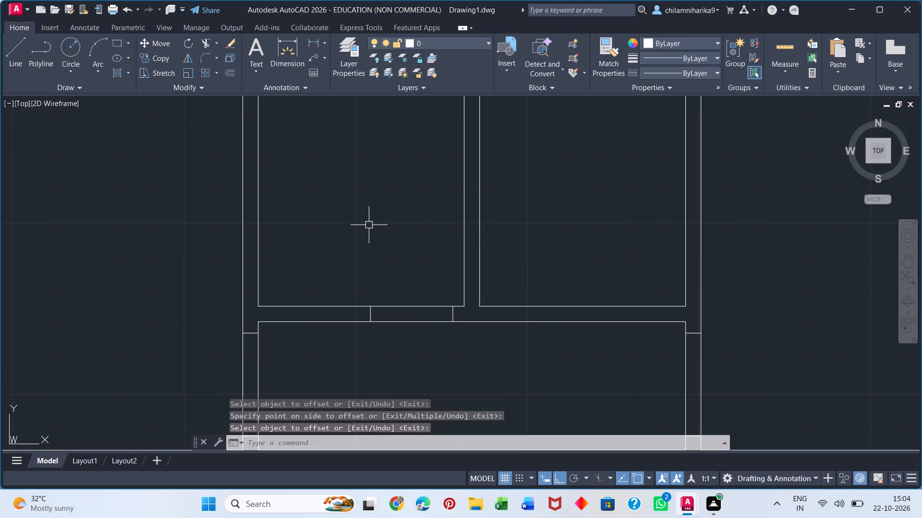
Draw a horizontal line across the vertical partition between the upper band's two narrow rooms.
key("l")
key("Return")
middle_click_drag(574, 261, 562, 286)
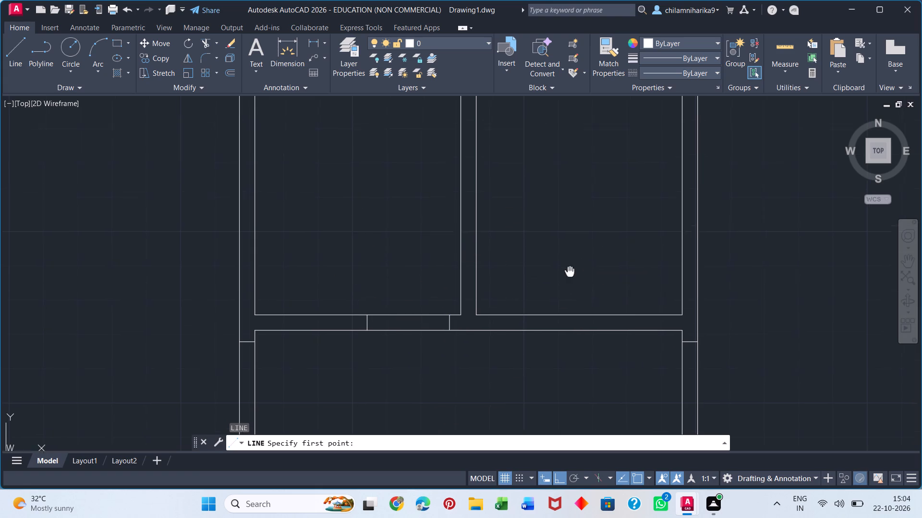
middle_click_drag(562, 286, 515, 411)
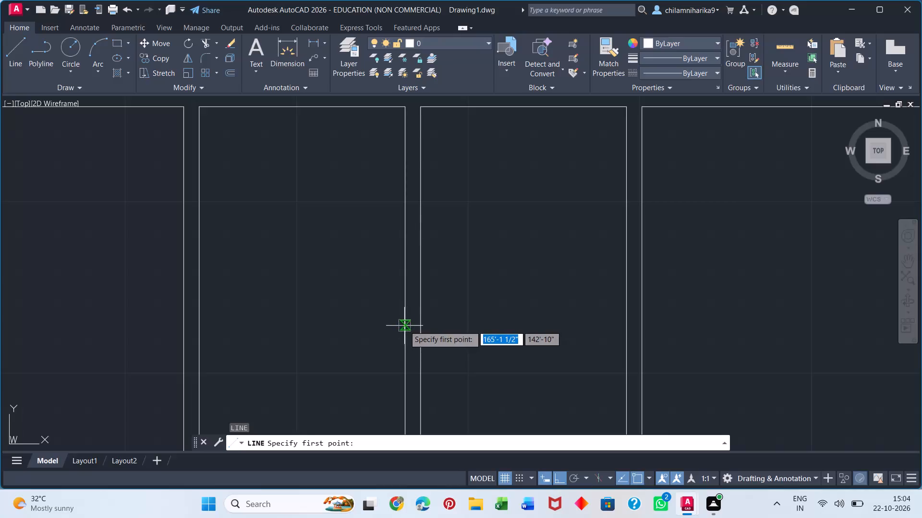
left_click(404, 326)
left_click(417, 331)
key("space")
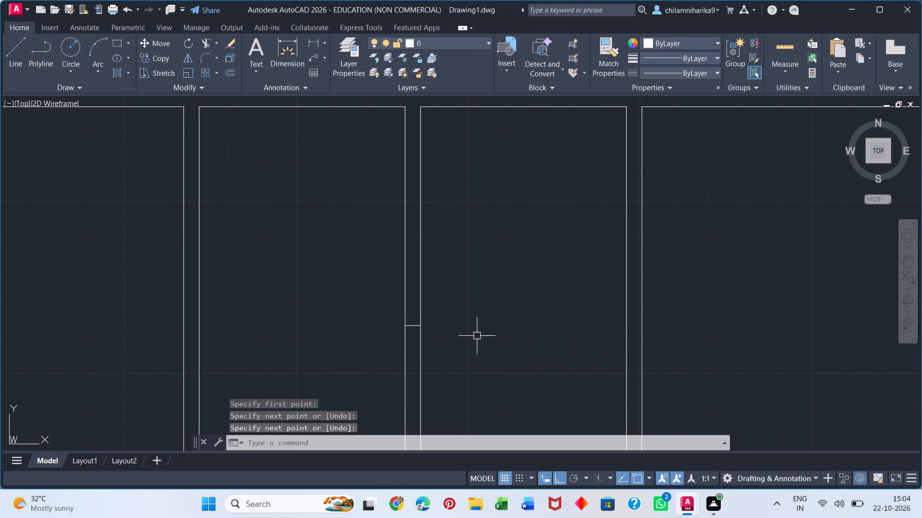
Offset the new horizontal cross line 2' upward within the vertical partition.
key("o")
key("Return")
type("2'")
key("Return")
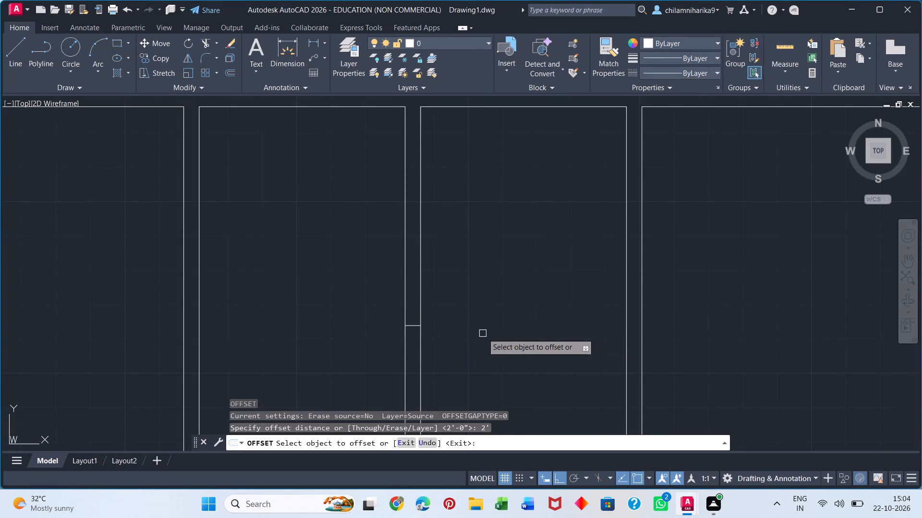
left_click_drag(411, 327, 415, 322)
left_click(415, 290)
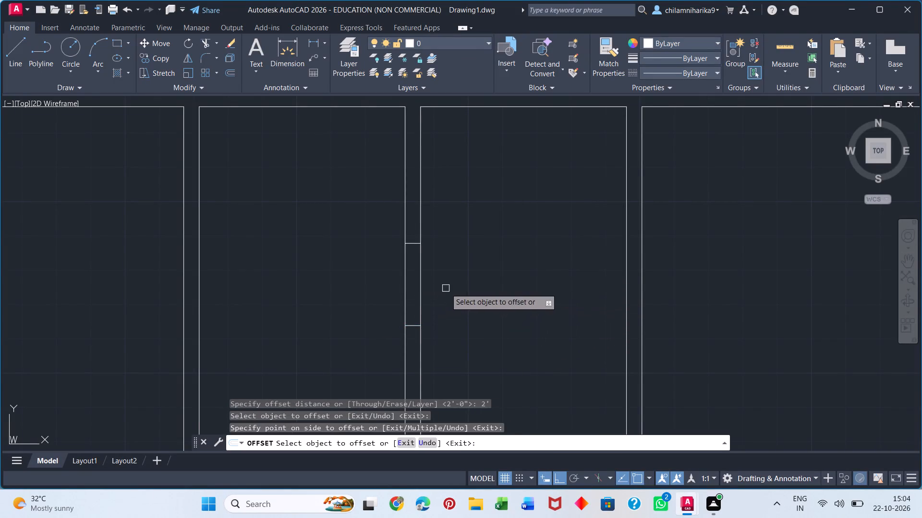
key("space")
Examine the middle and lower bands of the floor plan and their marked partition openings.
scroll(454, 268, "down", 6)
scroll(455, 292, "up", 2)
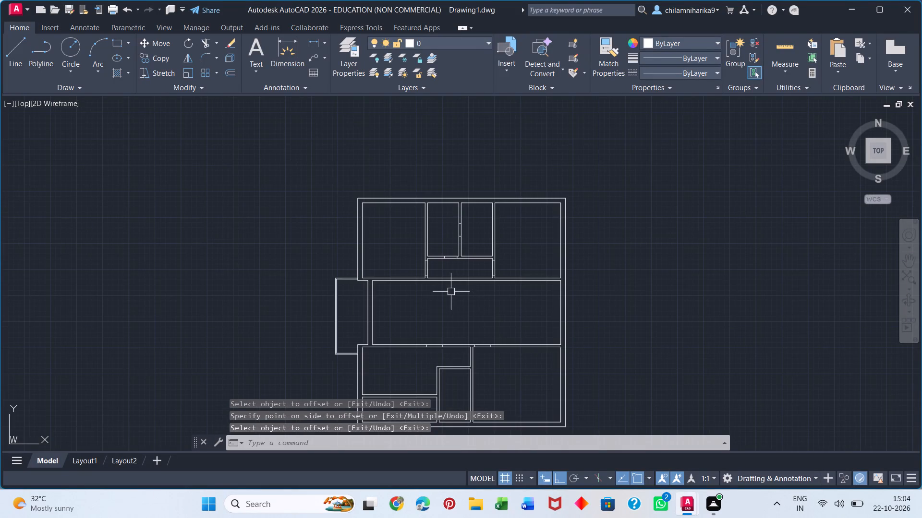
middle_click_drag(449, 304, 446, 206)
scroll(316, 231, "up", 2)
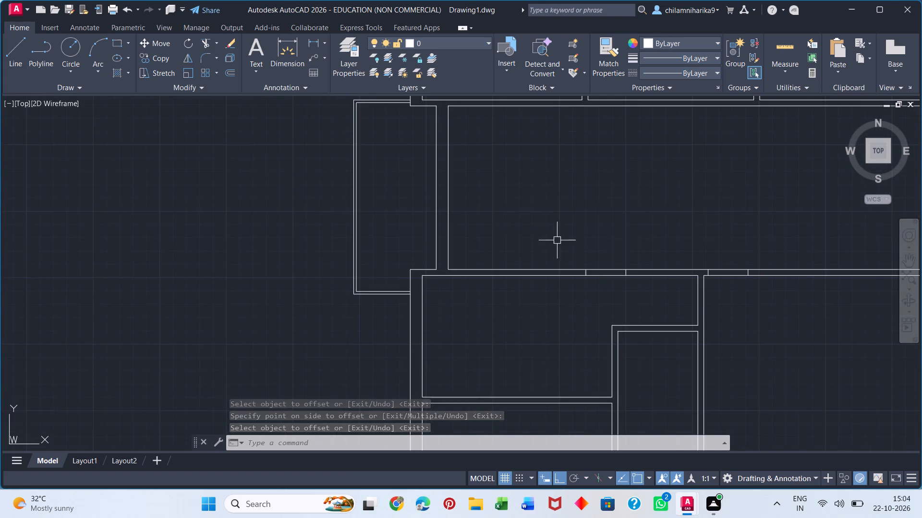
middle_click_drag(547, 242, 472, 294)
scroll(472, 294, "up", 1)
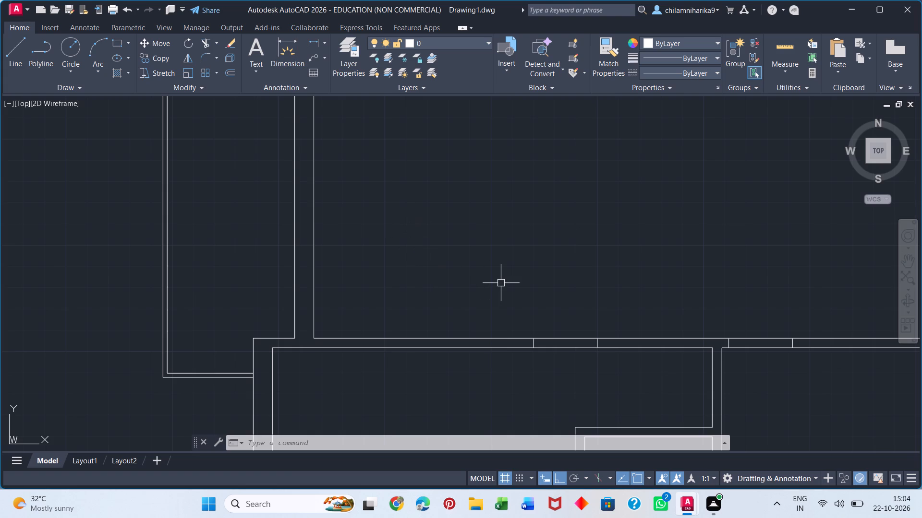
scroll(535, 394, "down", 1)
middle_click_drag(519, 393, 408, 279)
scroll(400, 261, "down", 2)
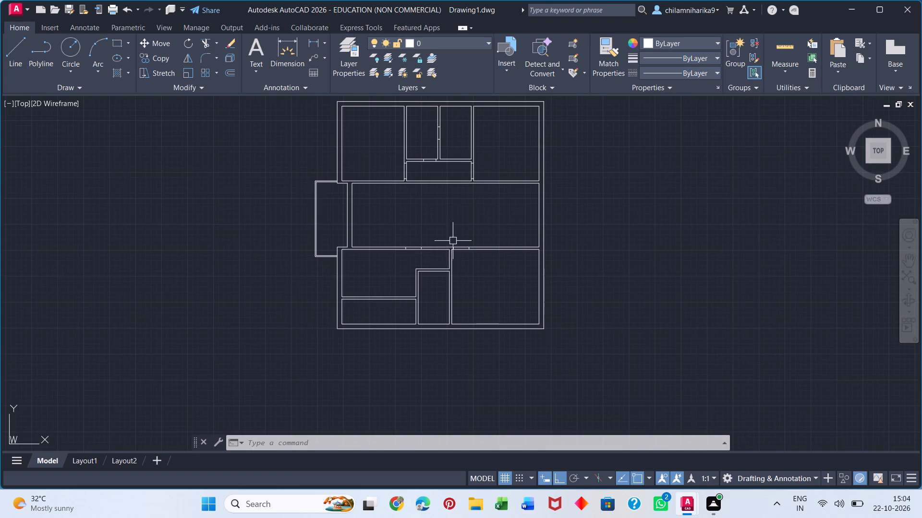
scroll(468, 99, "up", 4)
middle_click_drag(501, 349, 511, 178)
scroll(511, 178, "down", 3)
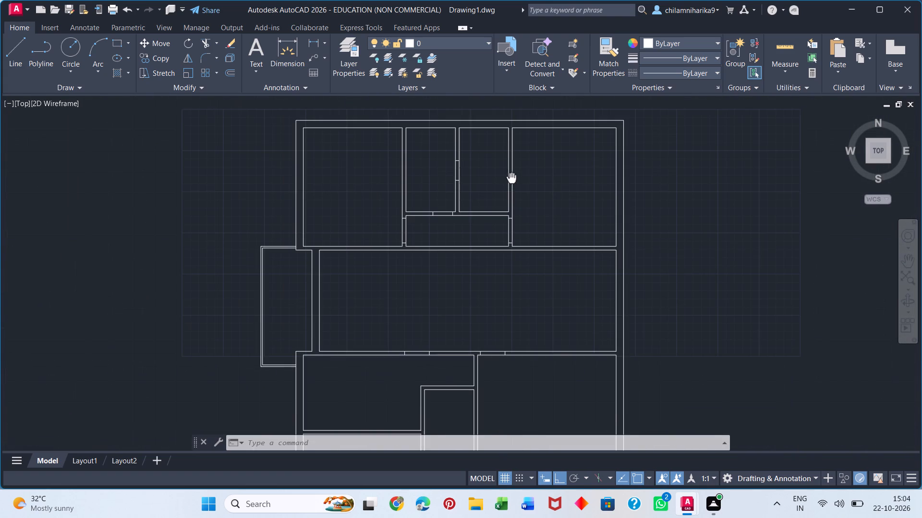
Copy the two cross lines between the upper band's narrow rooms onto the lower band's vertical partition beside the narrow room.
scroll(508, 227, "up", 1)
middle_click_drag(508, 231, 506, 366)
scroll(422, 261, "up", 2)
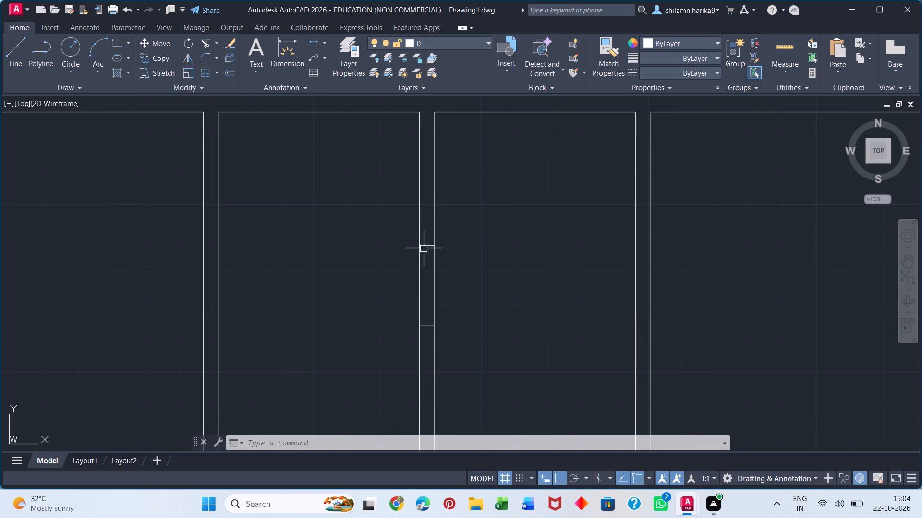
left_click_drag(426, 213, 426, 218)
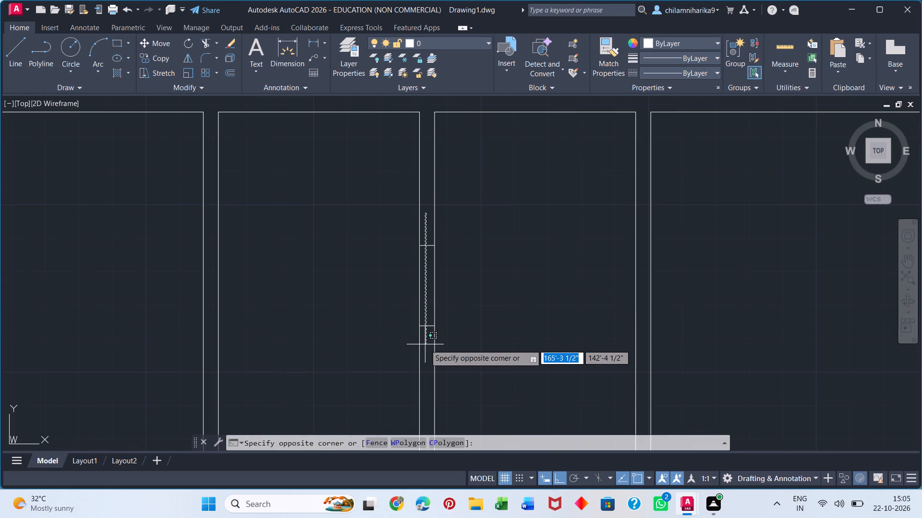
left_click(425, 344)
key("c")
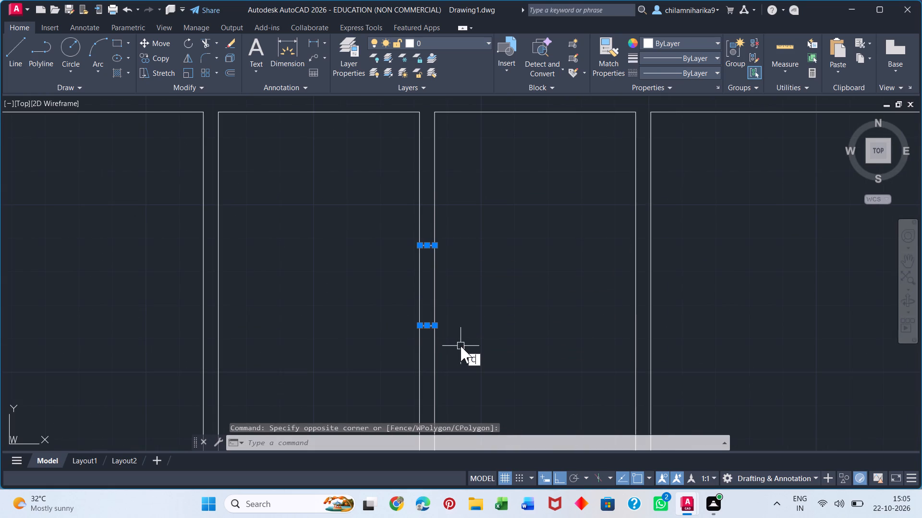
key("o")
key("Return")
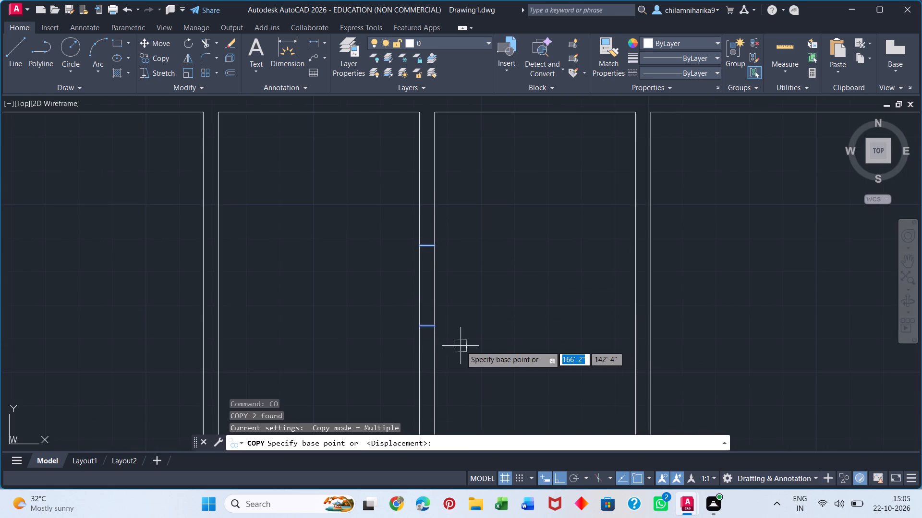
left_click(436, 326)
scroll(446, 271, "down", 4)
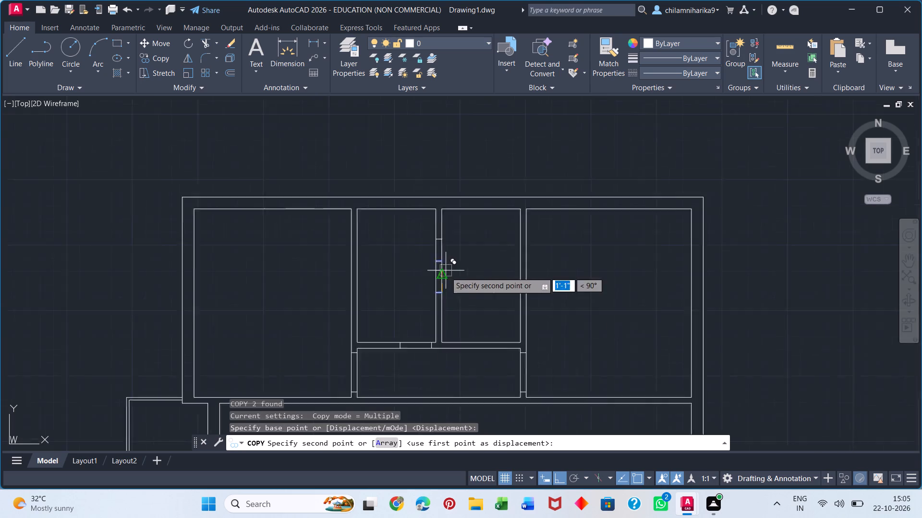
scroll(472, 266, "down", 5)
scroll(476, 288, "up", 6)
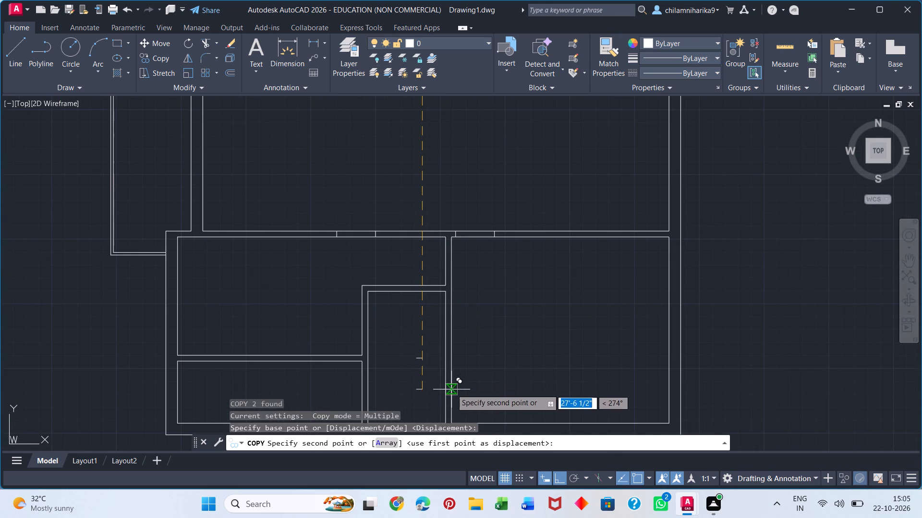
left_click(450, 377)
key("space")
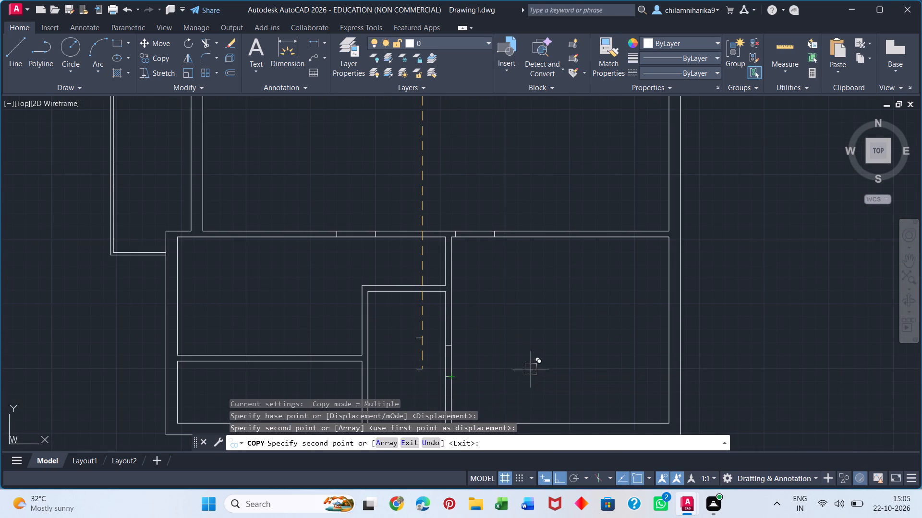
Move the original pair of cross lines horizontally onto the partition on the right side of the upper band's right narrow room.
scroll(439, 310, "down", 4)
scroll(409, 260, "up", 7)
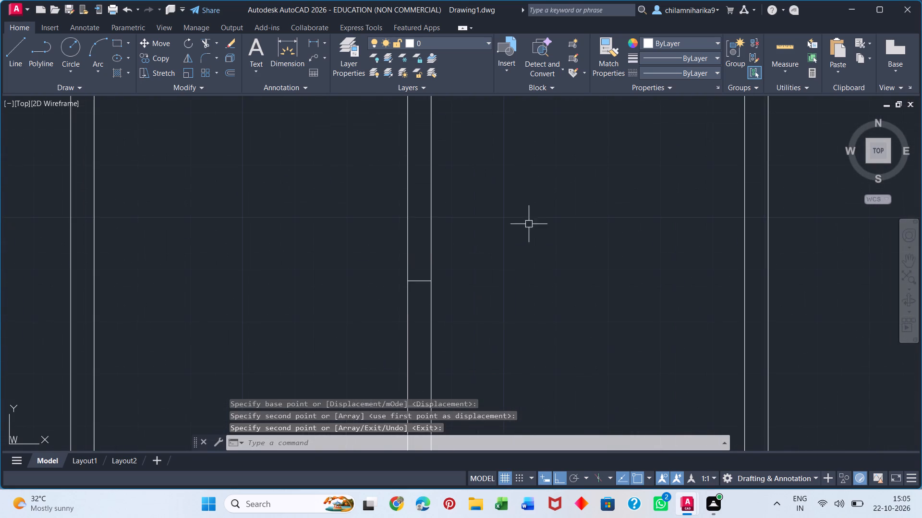
left_click(428, 253)
left_click(420, 266)
left_click(420, 266)
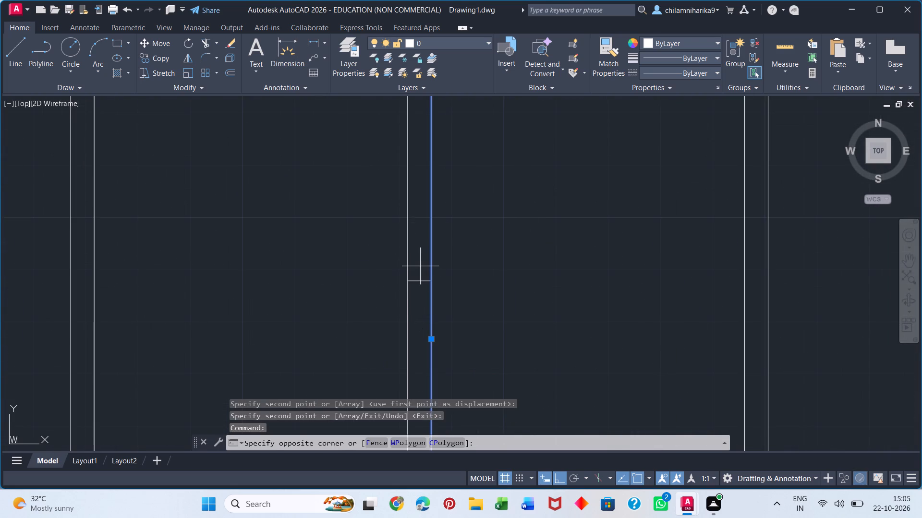
key("Escape")
left_click(418, 265)
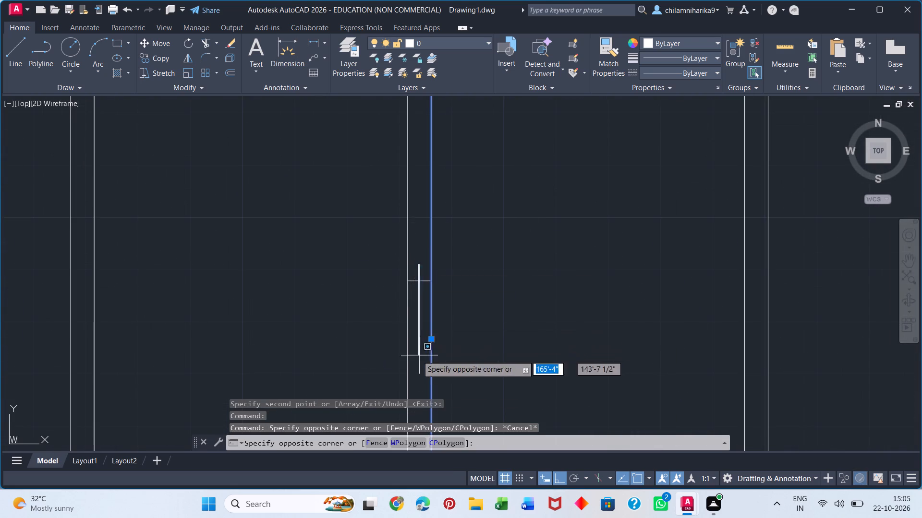
middle_click_drag(417, 313, 412, 164)
left_click(410, 282)
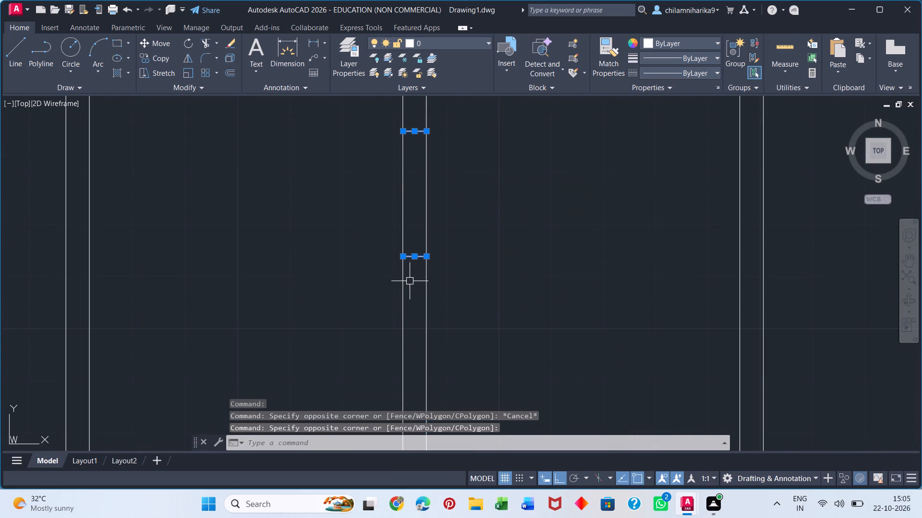
key("m")
key("Return")
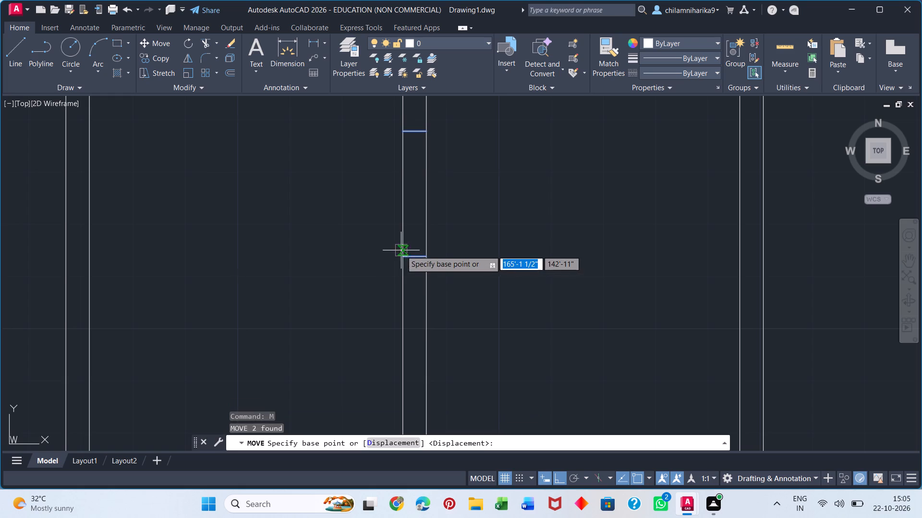
left_click(425, 257)
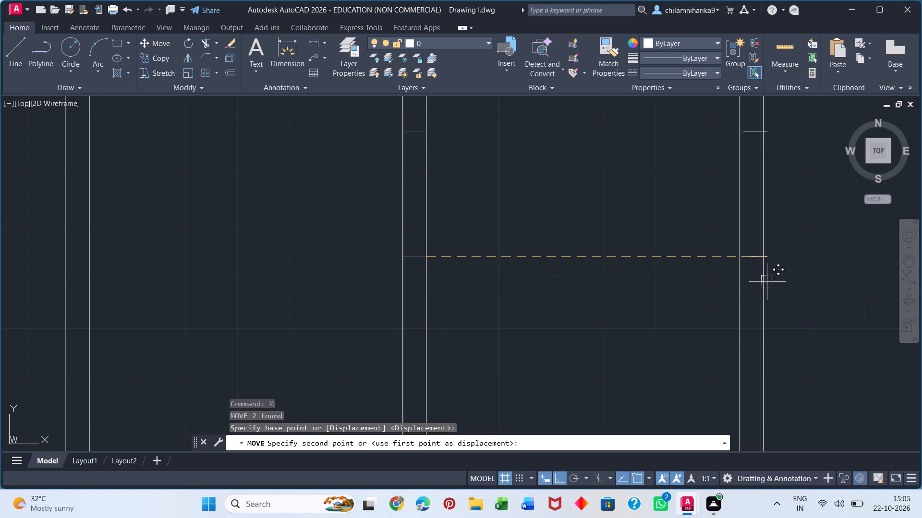
left_click(762, 258)
key("space")
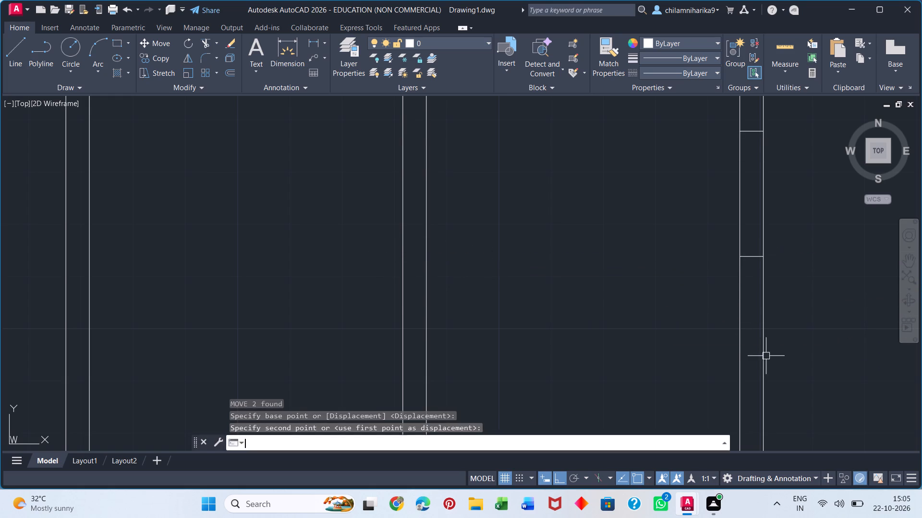
scroll(383, 223, "down", 5)
key("Escape")
Draw a horizontal line across the right outer wall just below the middle band's upper partition and trim its overhang.
scroll(377, 261, "down", 1)
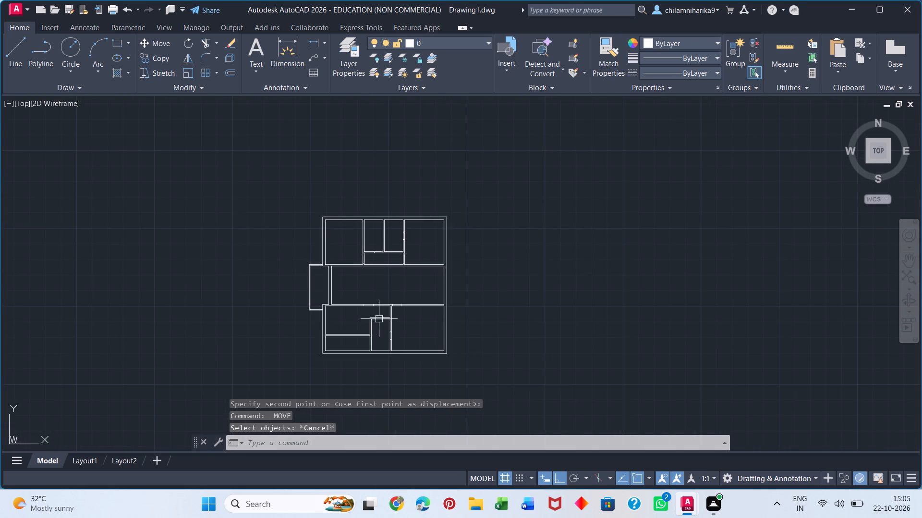
scroll(378, 348, "up", 2)
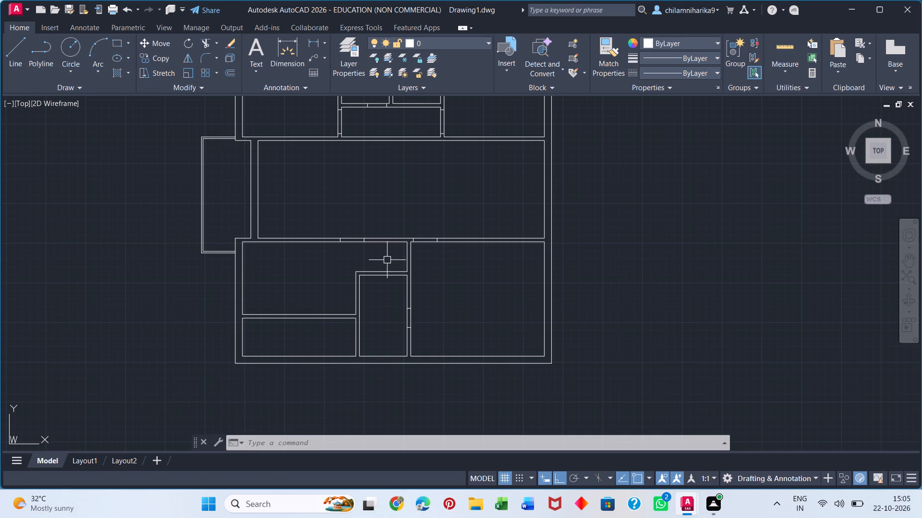
middle_click_drag(531, 205, 470, 312)
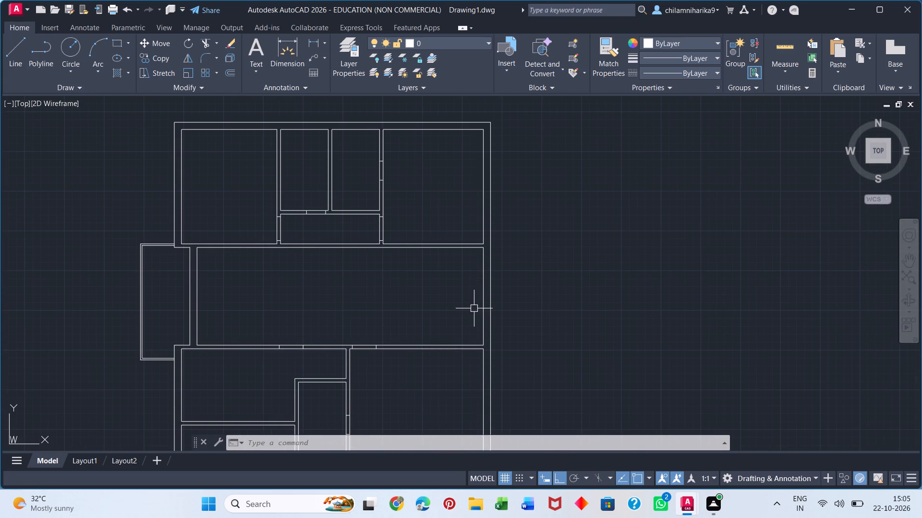
key("l")
key("Return")
scroll(508, 251, "up", 3)
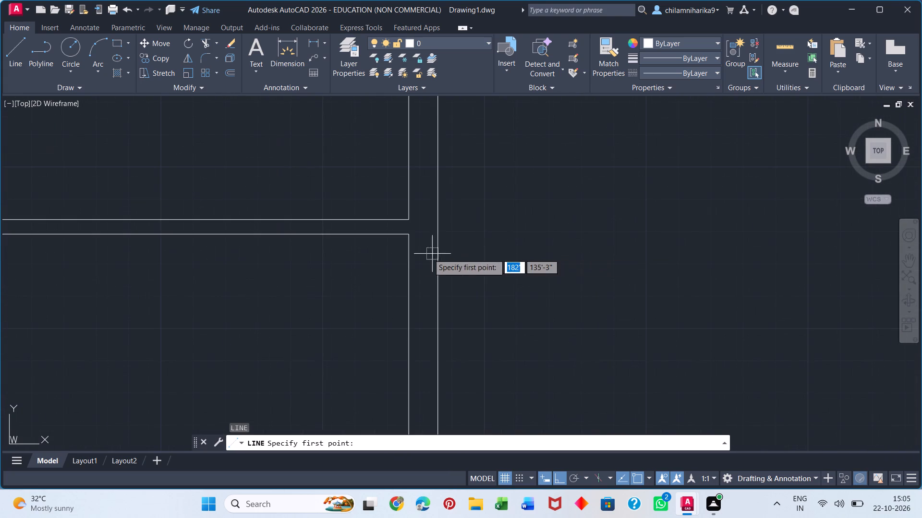
left_click(410, 252)
left_click(446, 256)
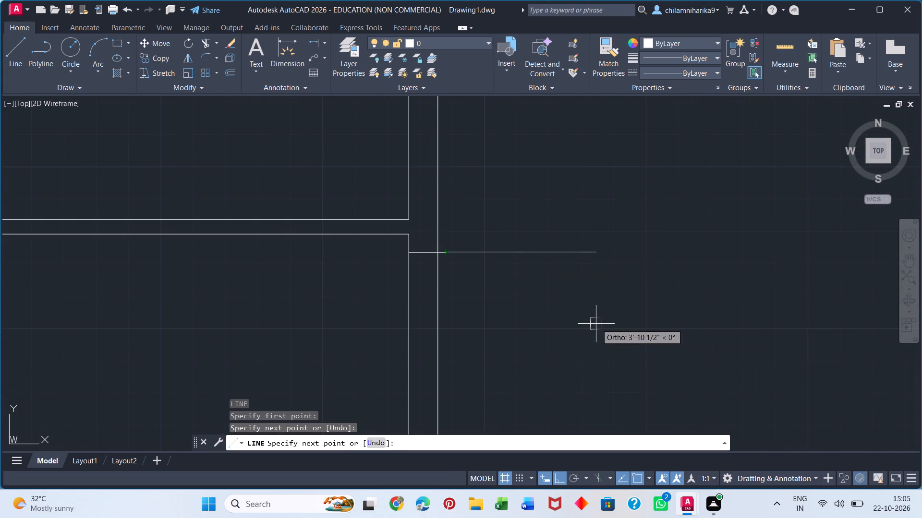
key("space")
type("TR")
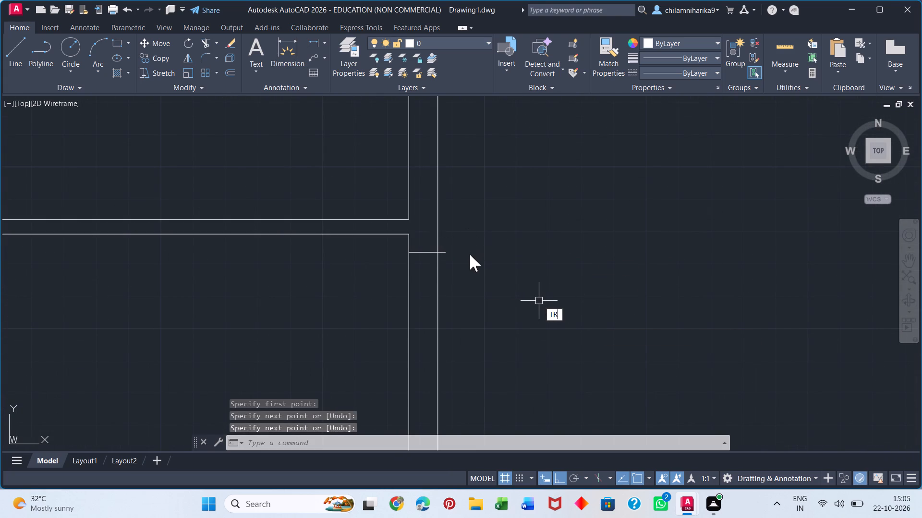
key("Return")
left_click(449, 252)
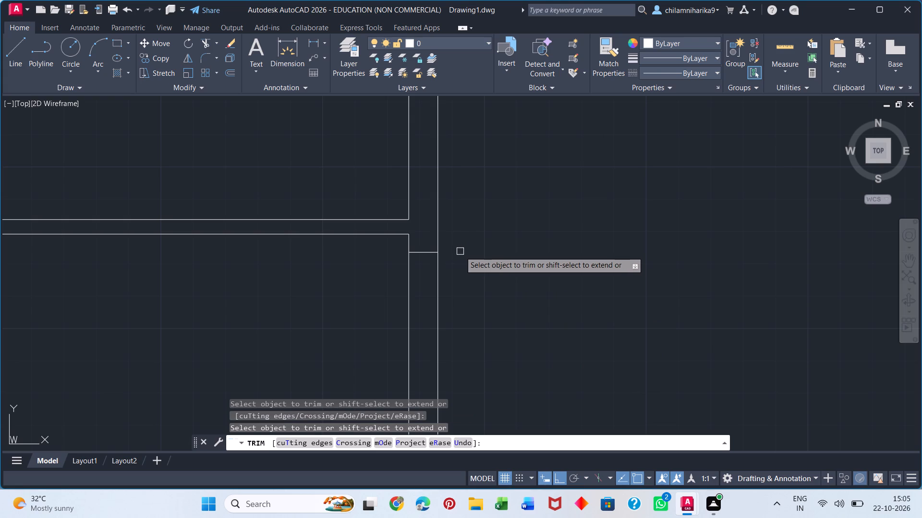
key("Escape")
Offset the new outer-wall cross line 3' downward within the right outer wall.
key("o")
key("Return")
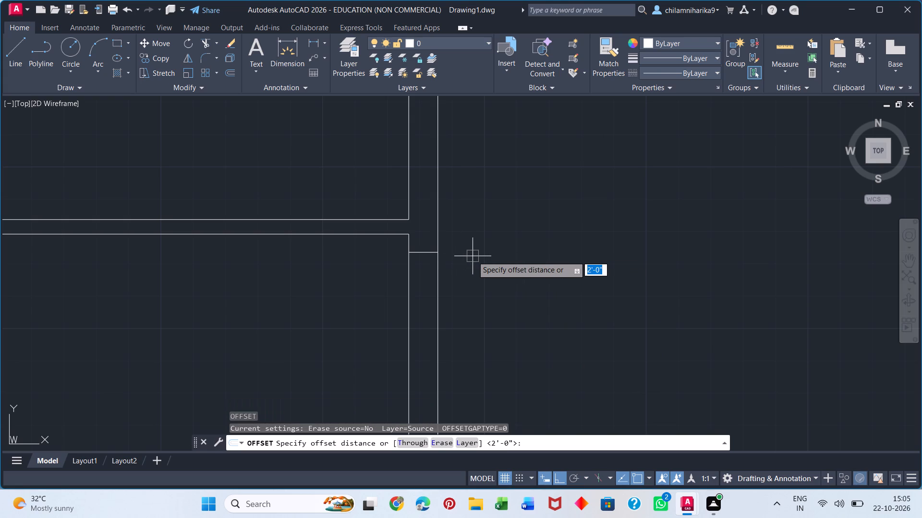
type("3'")
key("Return")
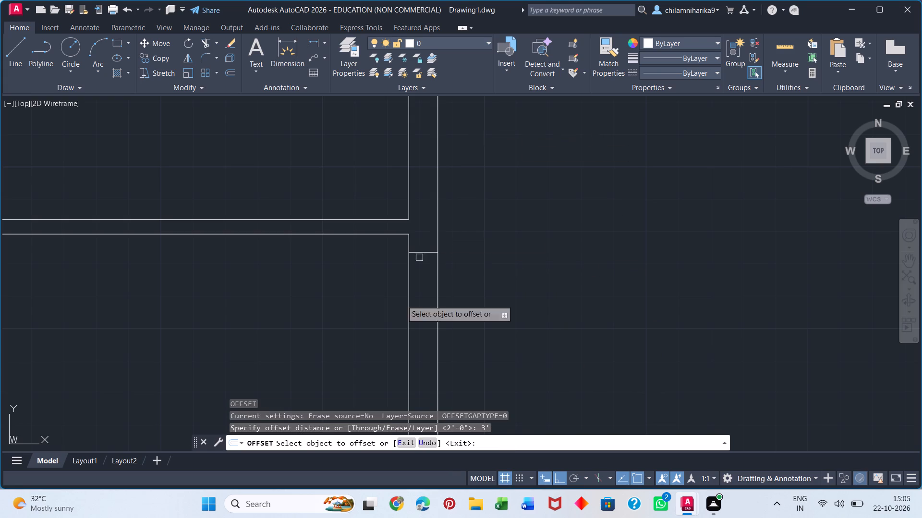
left_click(422, 251)
left_click(400, 318)
key("space")
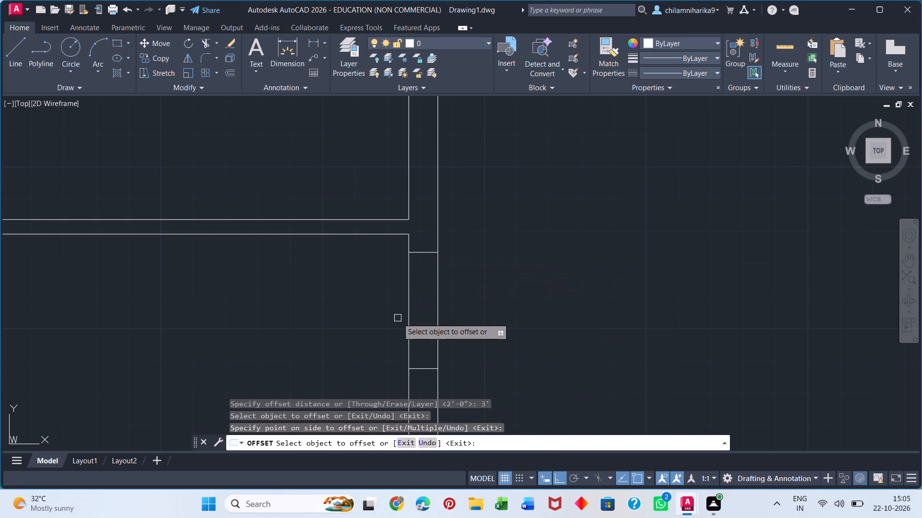
Trim the partition lines between the cross lines at both ends of the small room below the upper band's narrow rooms.
scroll(372, 326, "down", 3)
scroll(564, 350, "down", 2)
middle_click_drag(544, 366, 542, 354)
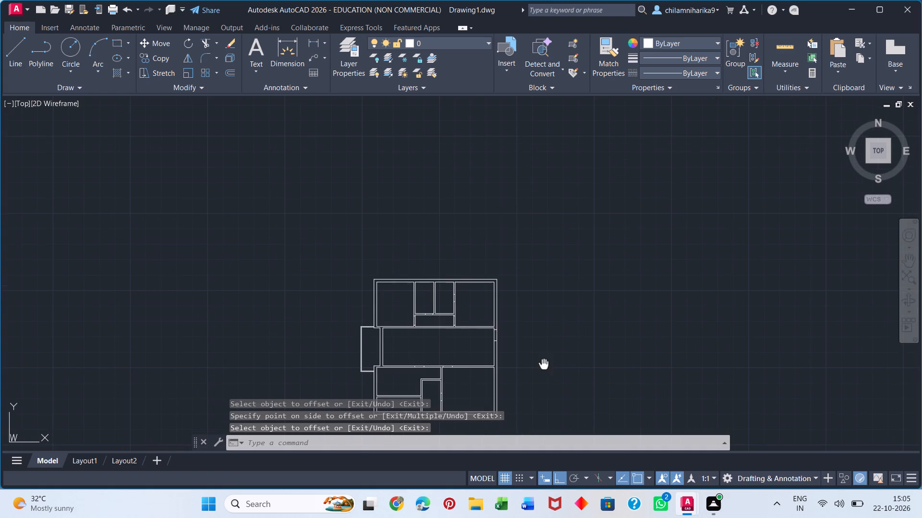
middle_click_drag(542, 354, 526, 251)
type("TR")
key("Return")
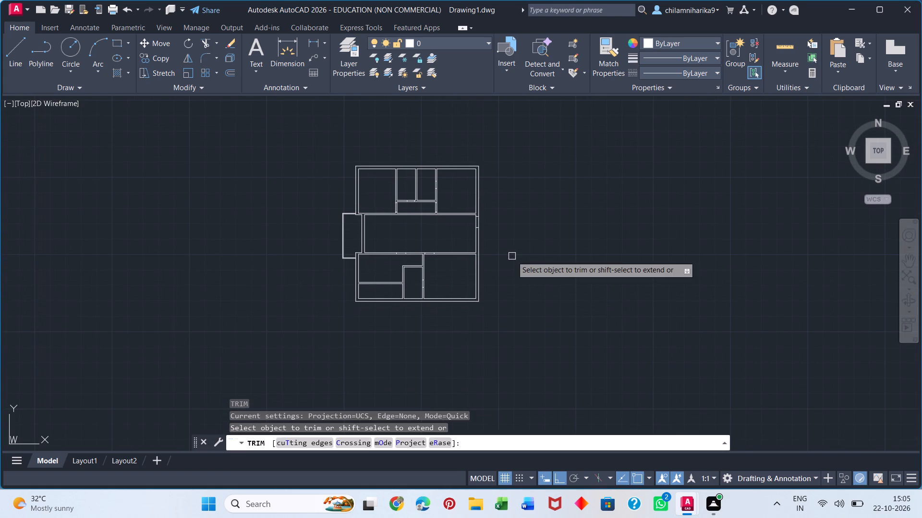
scroll(383, 211, "up", 4)
left_click(414, 187)
left_click_drag(511, 193, 516, 191)
left_click_drag(805, 186, 580, 175)
Trim the wall lines at the openings in the left narrow room's lower partition and the right narrow room's right partition.
left_click(535, 115)
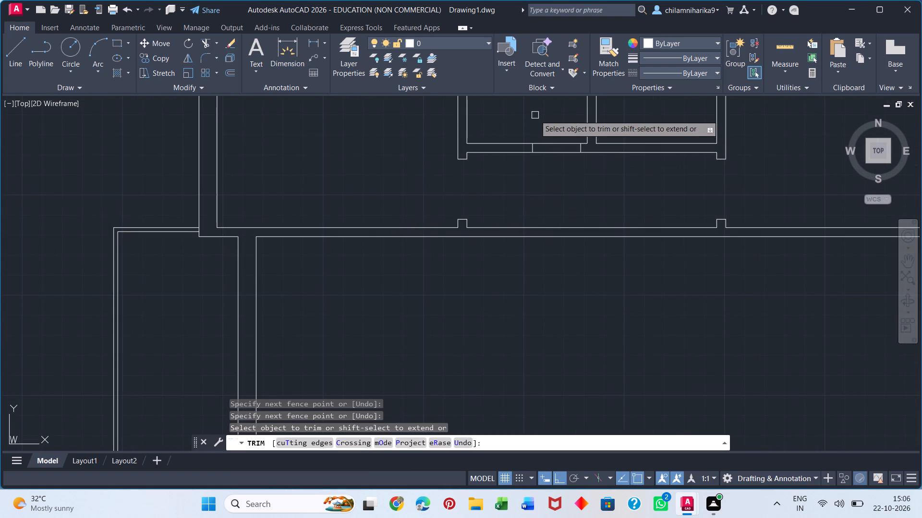
left_click(550, 176)
middle_click_drag(547, 123, 524, 341)
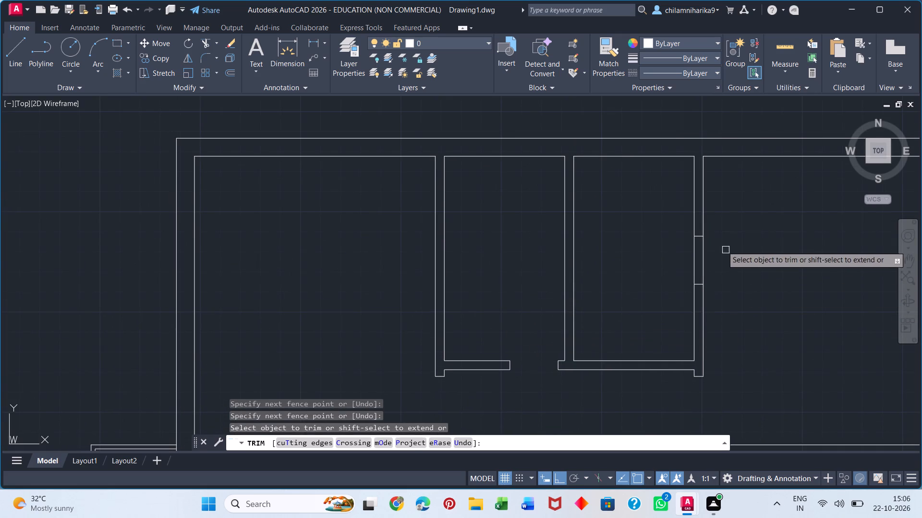
left_click(733, 240)
left_click(664, 266)
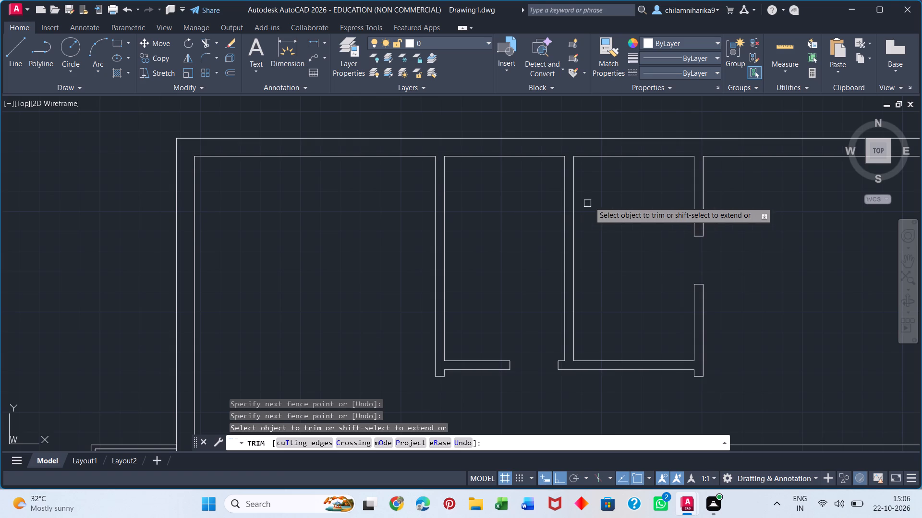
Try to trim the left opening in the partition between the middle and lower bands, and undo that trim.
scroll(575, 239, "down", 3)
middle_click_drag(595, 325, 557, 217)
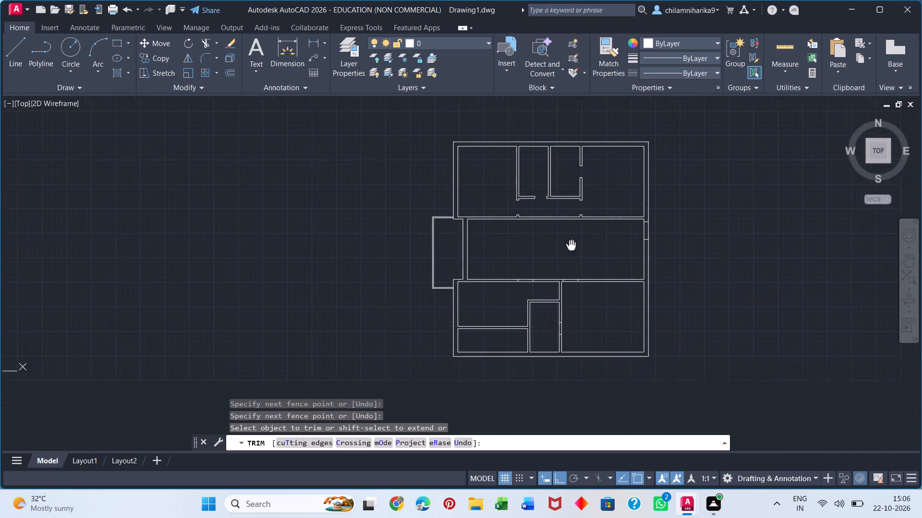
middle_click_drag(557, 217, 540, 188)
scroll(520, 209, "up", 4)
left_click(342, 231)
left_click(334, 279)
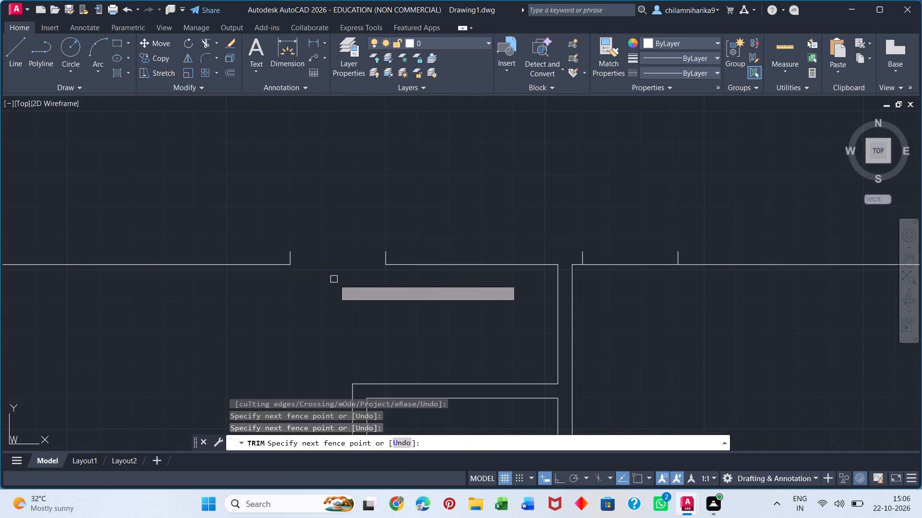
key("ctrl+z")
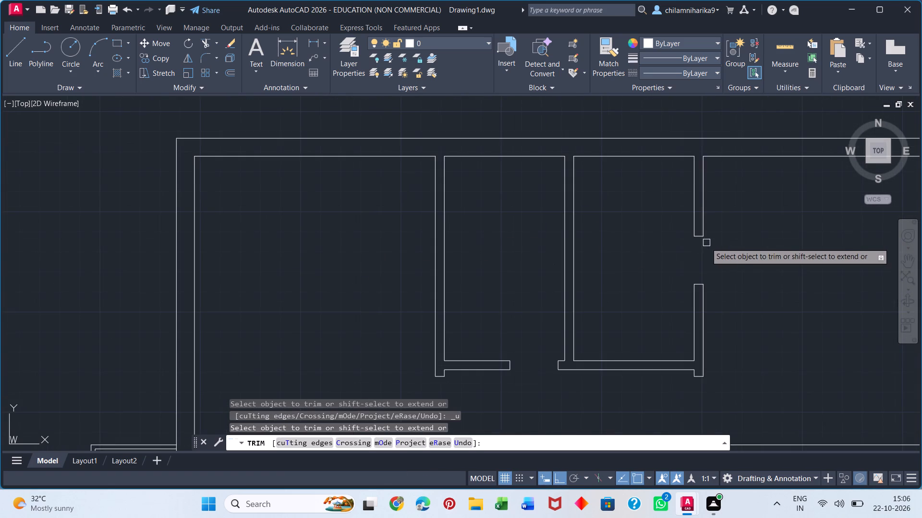
Trim the wall lines at the openings in the right outer wall and in the right partition of the lower band's narrow room.
middle_click_drag(478, 286, 508, 4)
scroll(509, 218, "down", 3)
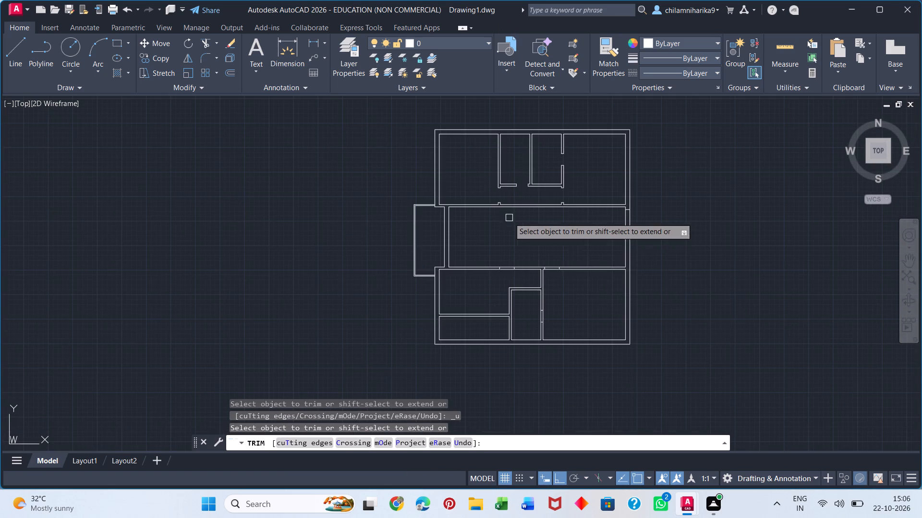
scroll(577, 294, "up", 2)
scroll(503, 234, "up", 4)
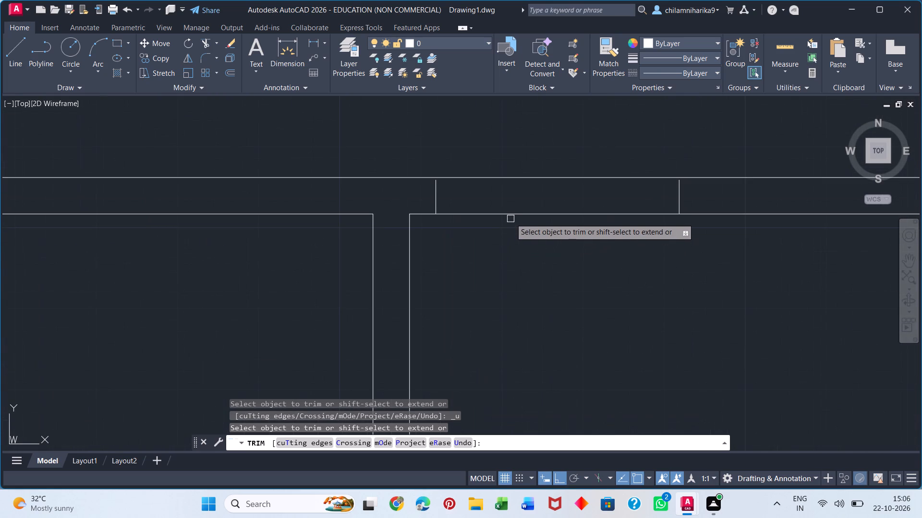
scroll(531, 260, "down", 4)
left_click(763, 111)
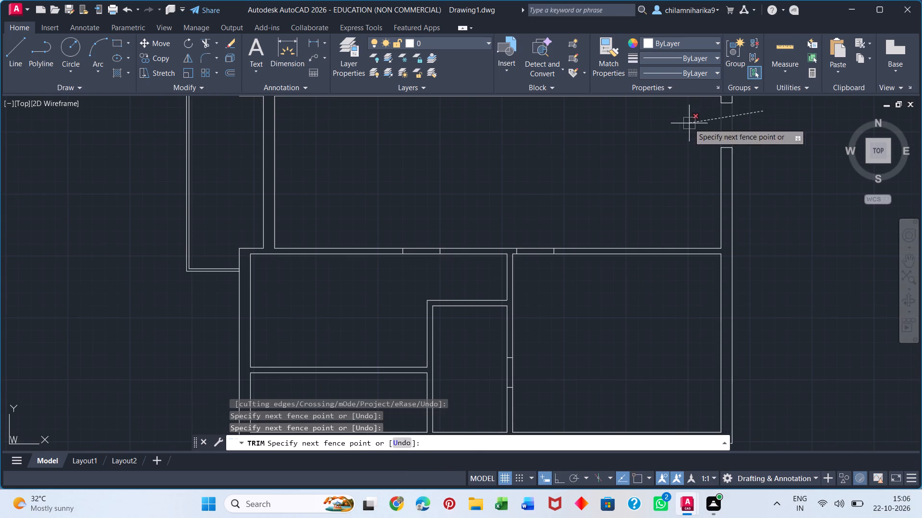
left_click(688, 123)
middle_click_drag(549, 348, 564, 268)
left_click_drag(552, 283, 538, 284)
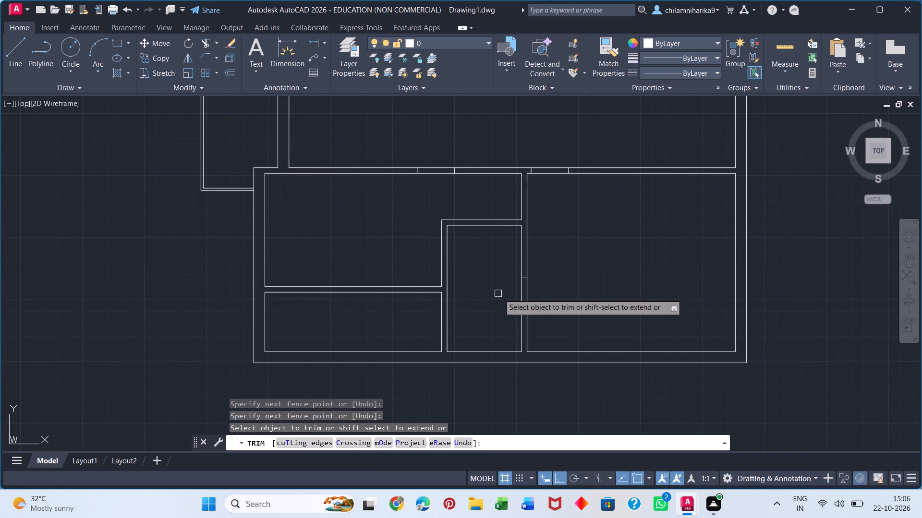
left_click_drag(499, 294, 568, 278)
key("space")
Stretch both cross lines of the left opening in the middle-lower band partition up to the partition's upper line.
scroll(443, 159, "up", 1)
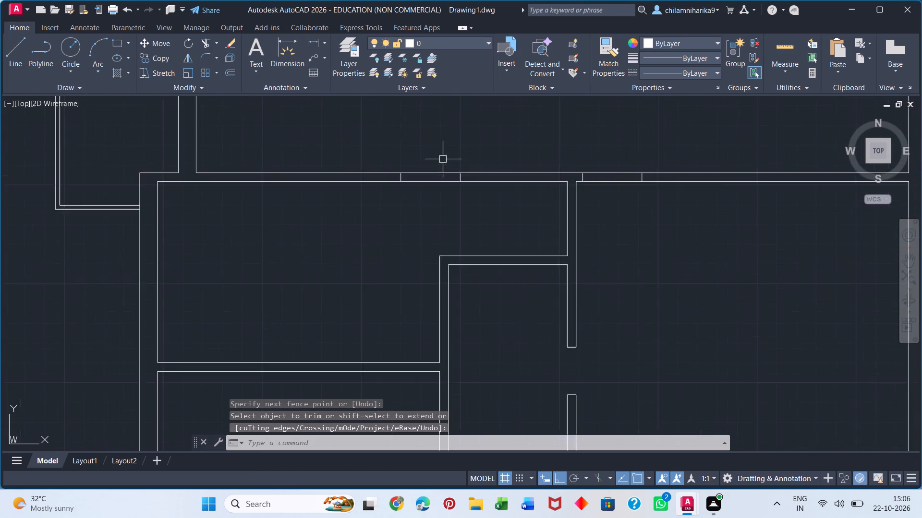
scroll(443, 159, "up", 2)
scroll(360, 209, "up", 1)
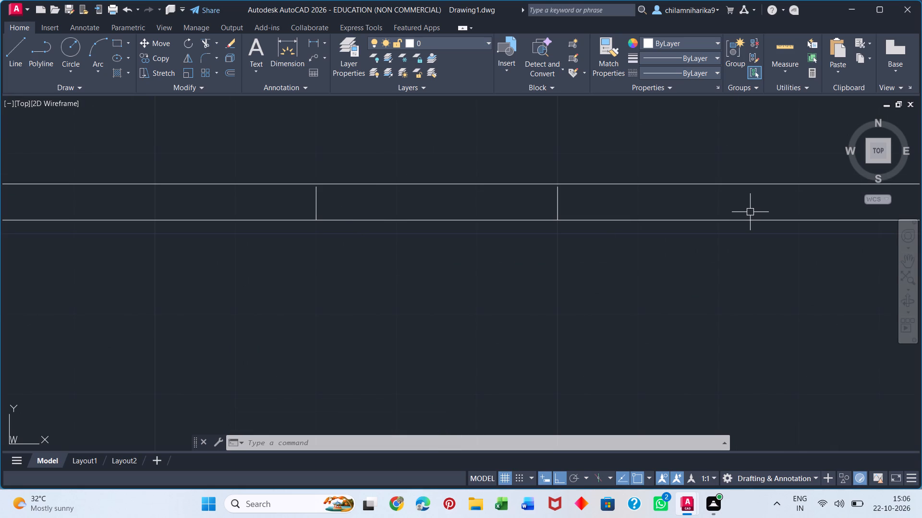
scroll(282, 192, "up", 3)
middle_click_drag(350, 207, 378, 322)
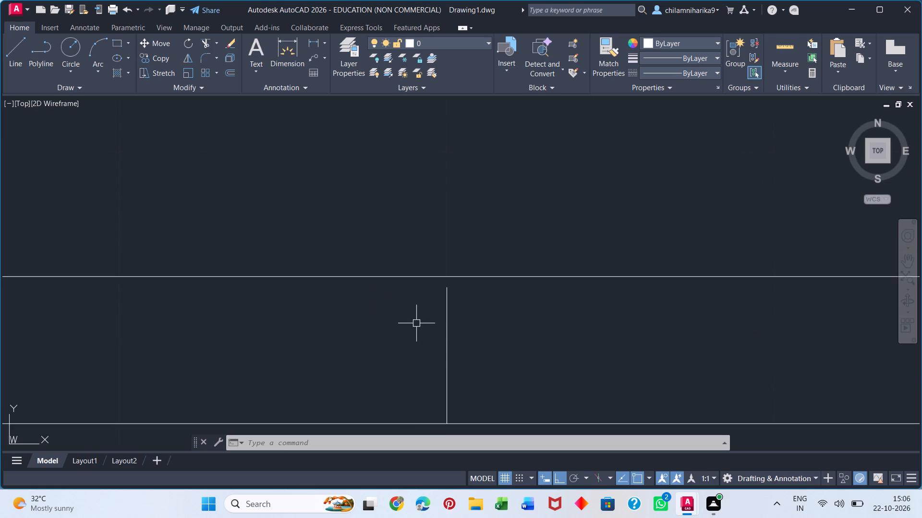
left_click(446, 344)
left_click(447, 288)
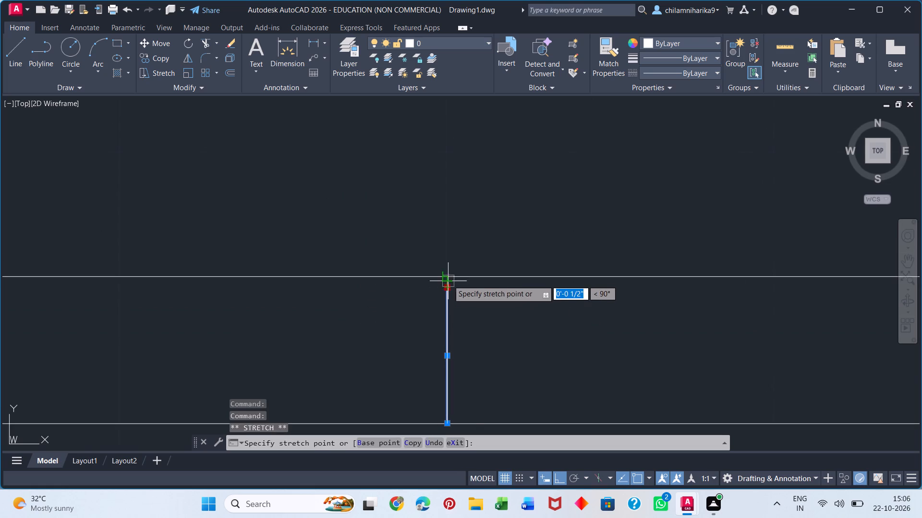
left_click(448, 275)
scroll(659, 335, "down", 1)
middle_click_drag(617, 341, 275, 285)
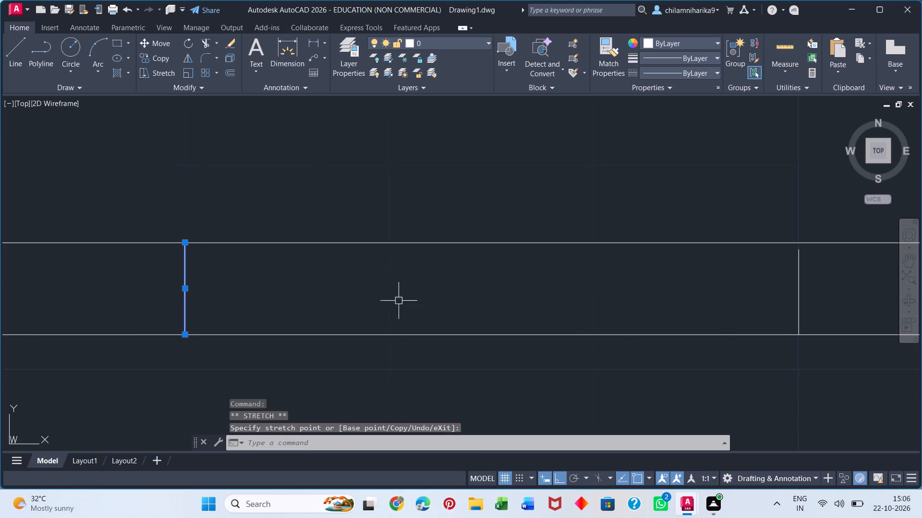
middle_click_drag(579, 327, 371, 335)
left_click(594, 321)
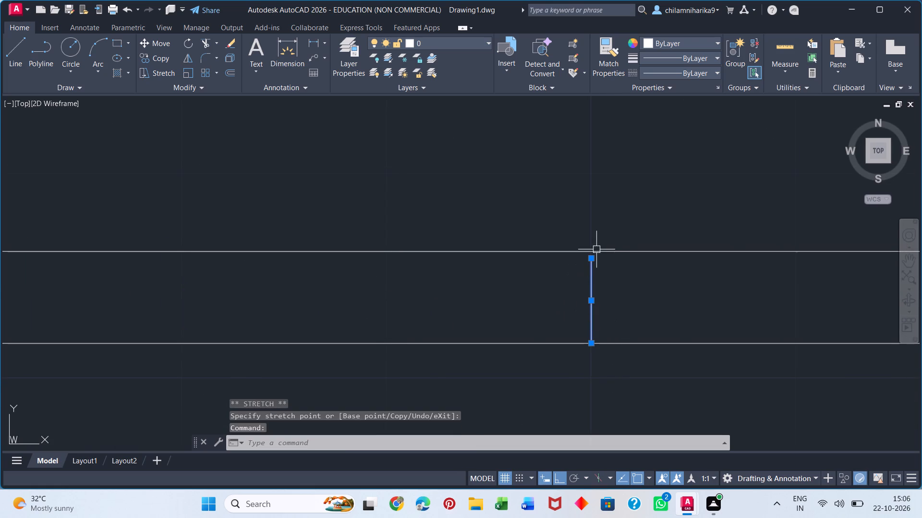
left_click(587, 259)
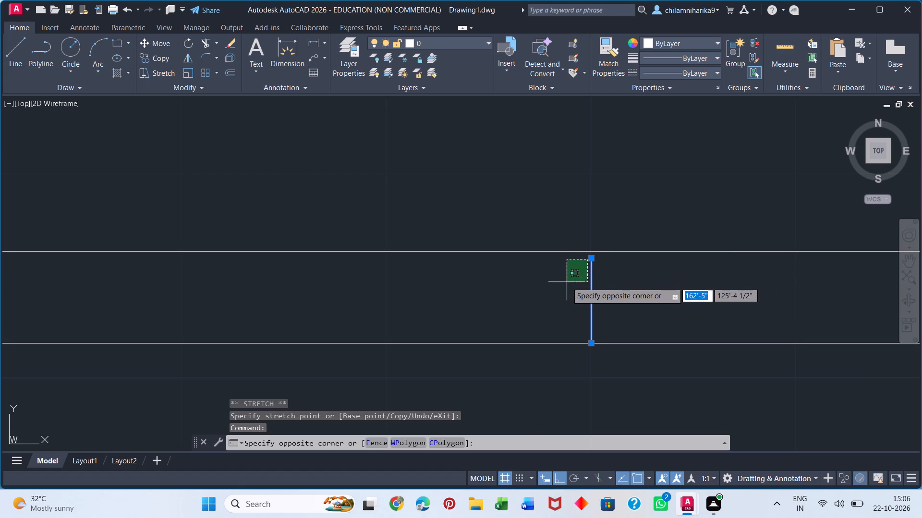
key("Escape")
left_click(591, 260)
left_click(593, 251)
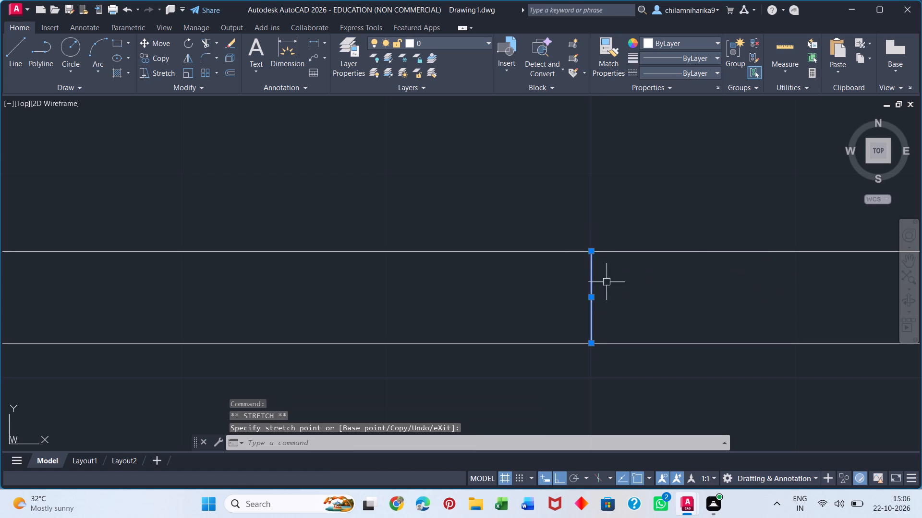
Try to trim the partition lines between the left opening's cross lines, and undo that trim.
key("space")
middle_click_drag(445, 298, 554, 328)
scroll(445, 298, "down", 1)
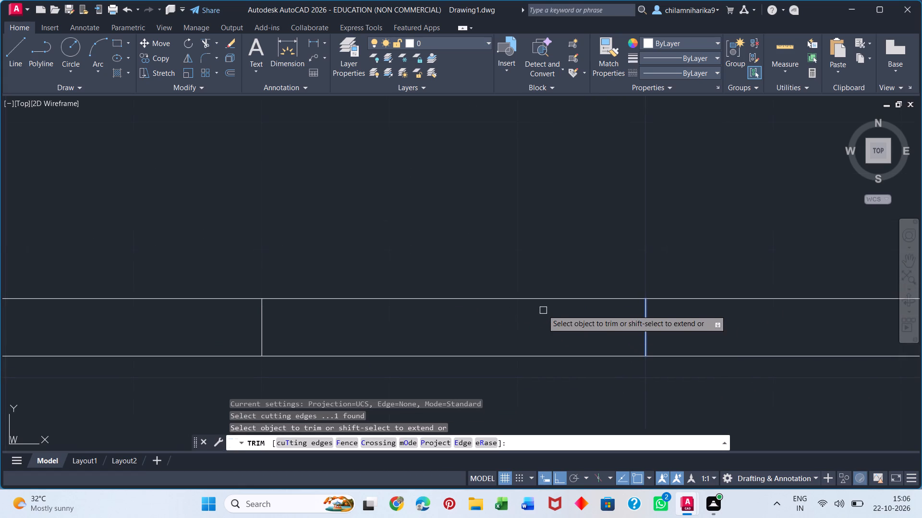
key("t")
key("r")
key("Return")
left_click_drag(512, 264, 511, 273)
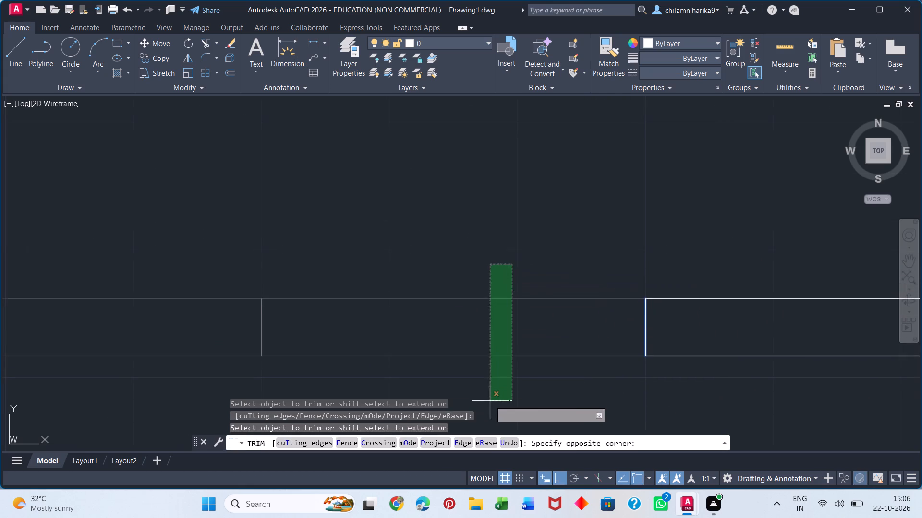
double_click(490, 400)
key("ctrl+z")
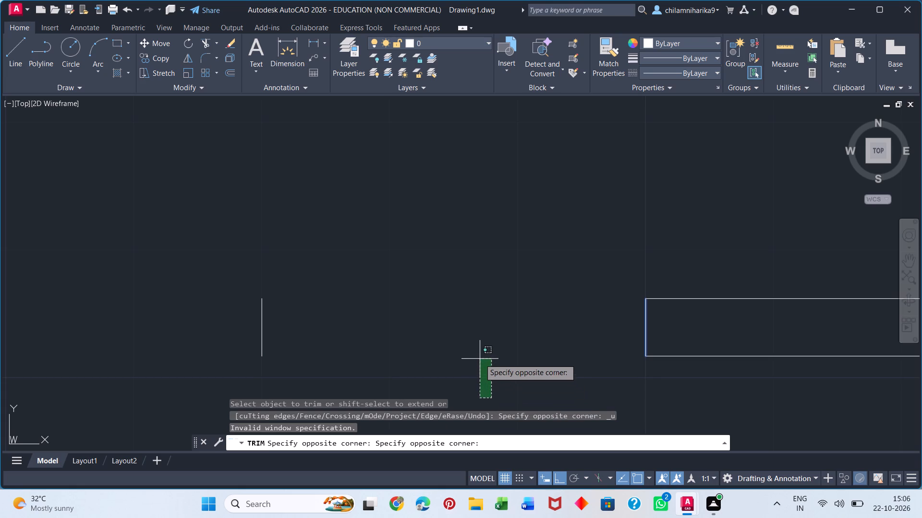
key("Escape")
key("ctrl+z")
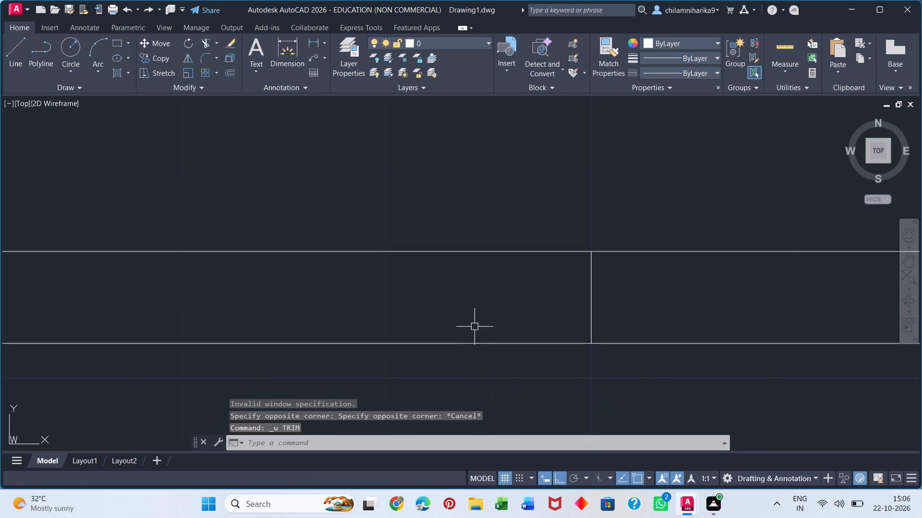
Trim both partition lines between the cross lines of the left opening in the middle-lower band partition.
scroll(475, 310, "down", 3)
type("TR")
key("Return")
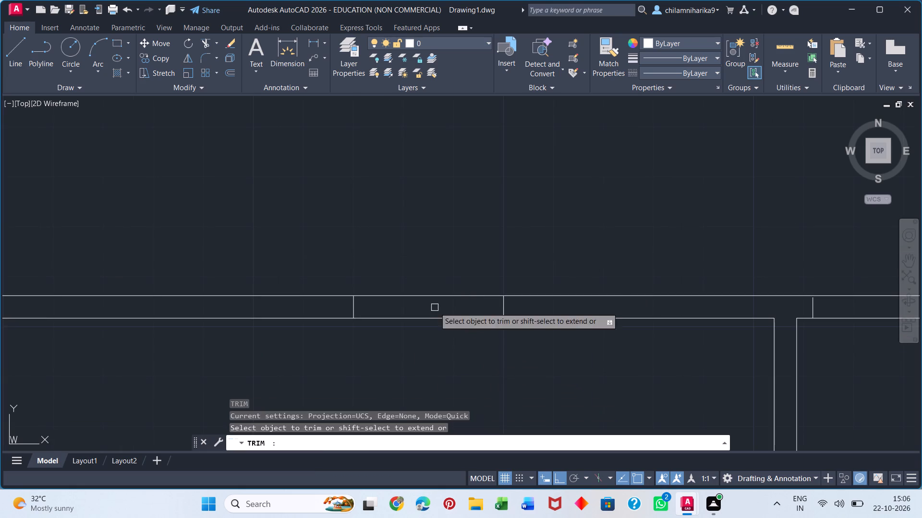
left_click(443, 268)
left_click(422, 359)
key("Escape")
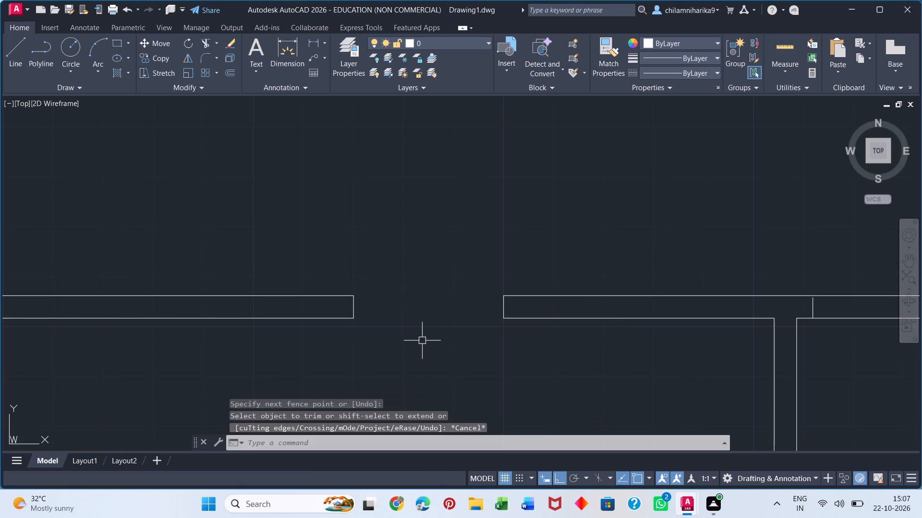
key("Escape")
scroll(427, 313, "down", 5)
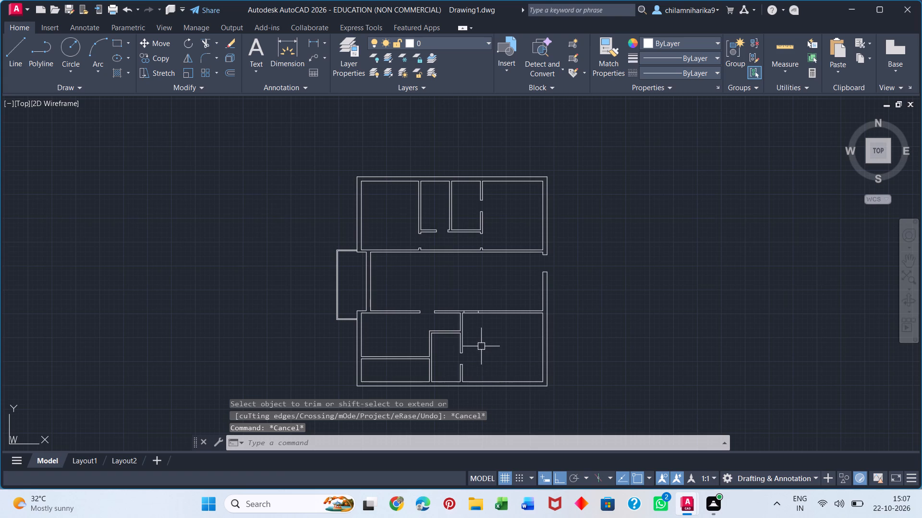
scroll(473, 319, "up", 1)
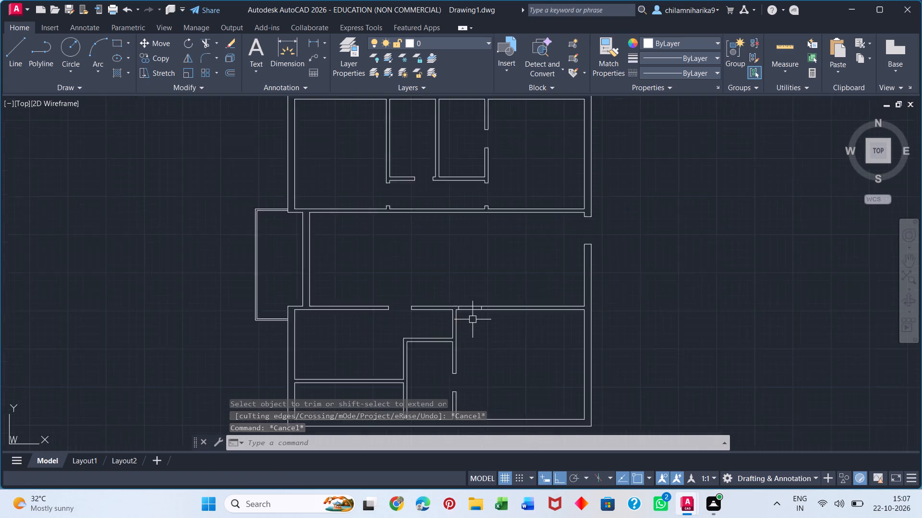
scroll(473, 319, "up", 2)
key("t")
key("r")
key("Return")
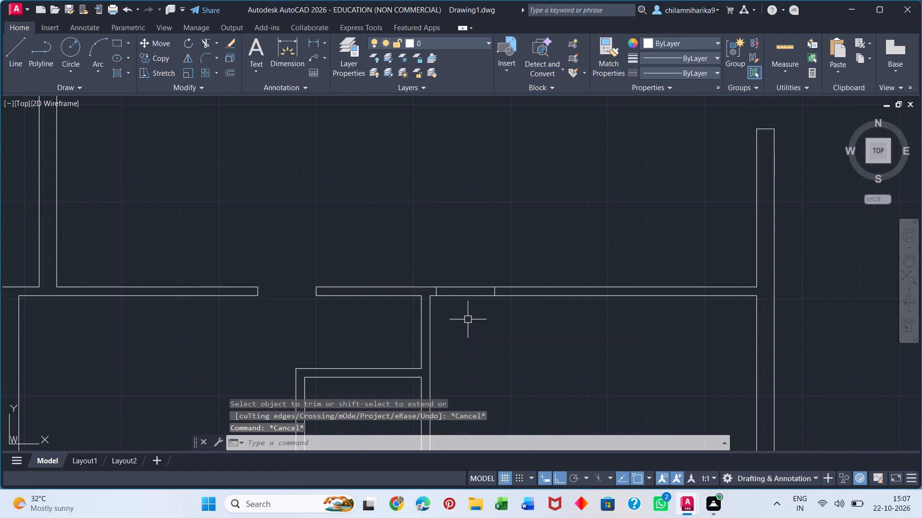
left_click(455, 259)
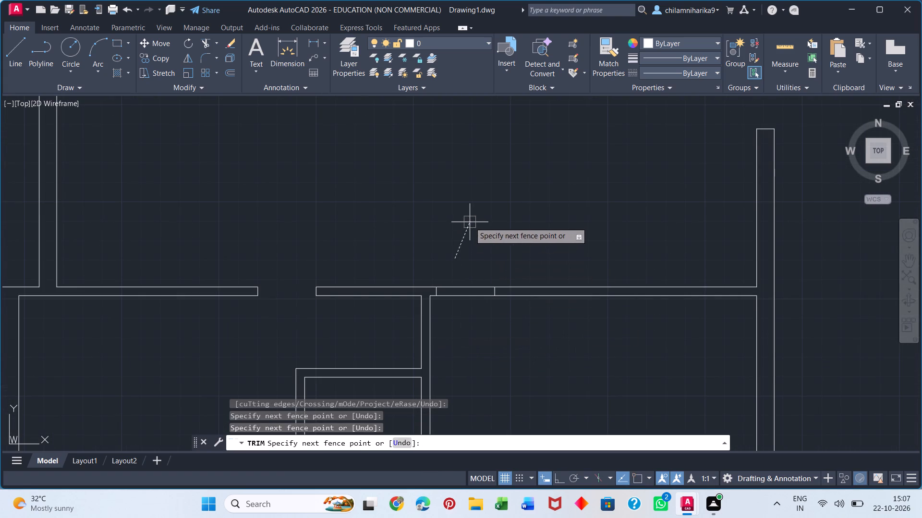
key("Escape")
Stretch both cross lines of the right opening in the middle-lower band partition up to the partition's upper line.
scroll(467, 299, "up", 5)
middle_click_drag(223, 257, 263, 268)
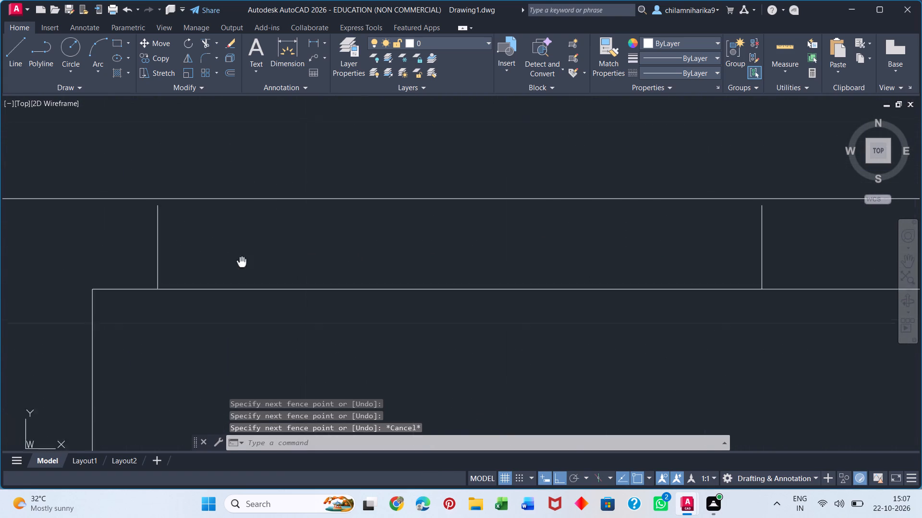
middle_click_drag(263, 268, 419, 310)
left_click(340, 293)
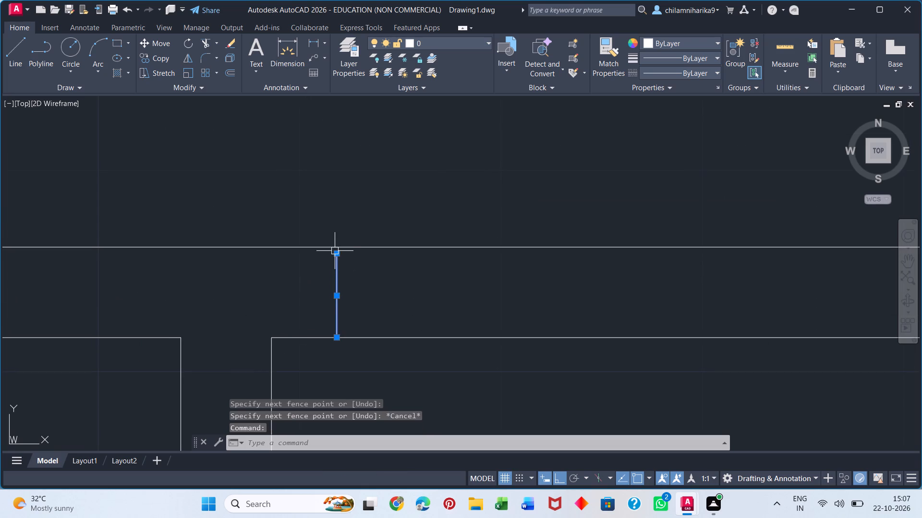
left_click(335, 250)
left_click(337, 255)
left_click(336, 246)
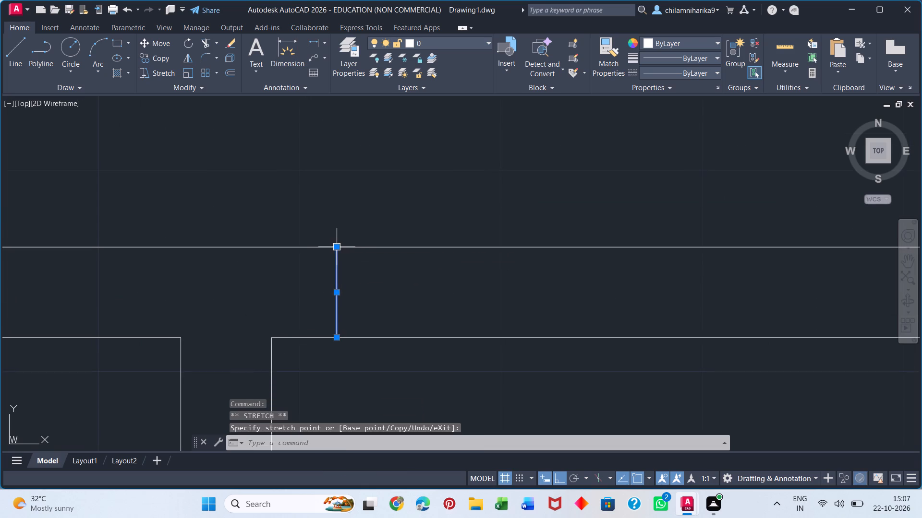
scroll(512, 294, "down", 1)
middle_click_drag(512, 294, 278, 298)
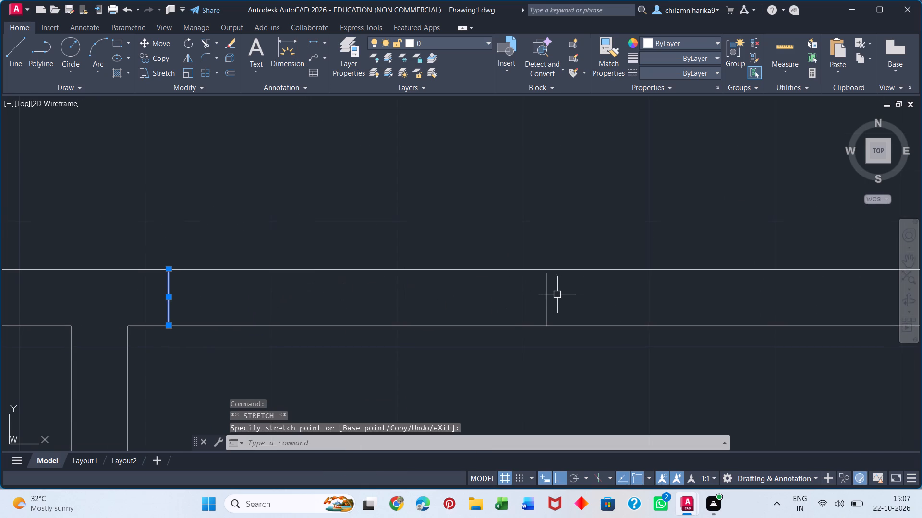
left_click(546, 301)
left_click(548, 274)
left_click(547, 268)
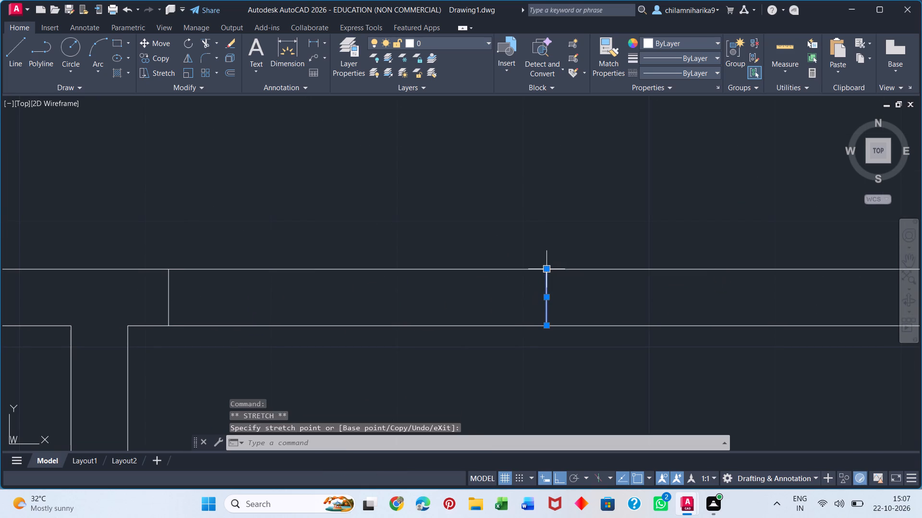
Trim both partition lines between the cross lines of the right opening in the middle-lower band partition.
key("space")
key("Escape")
type("TR")
key("Return")
left_click(370, 241)
left_click(362, 364)
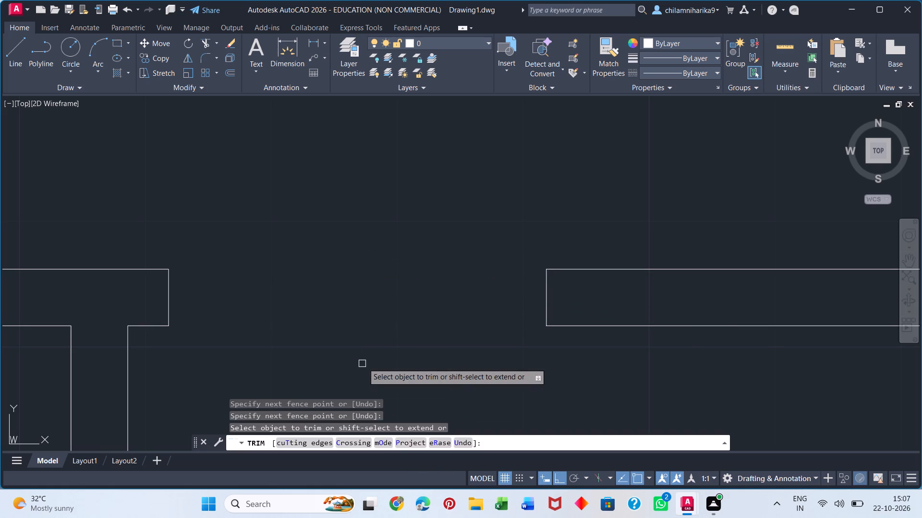
key("Escape")
Draw a 4 1/2" vertical cross line through the horizontal partition between the lower band's two left rooms, near its right end.
scroll(374, 305, "down", 5)
scroll(398, 365, "down", 2)
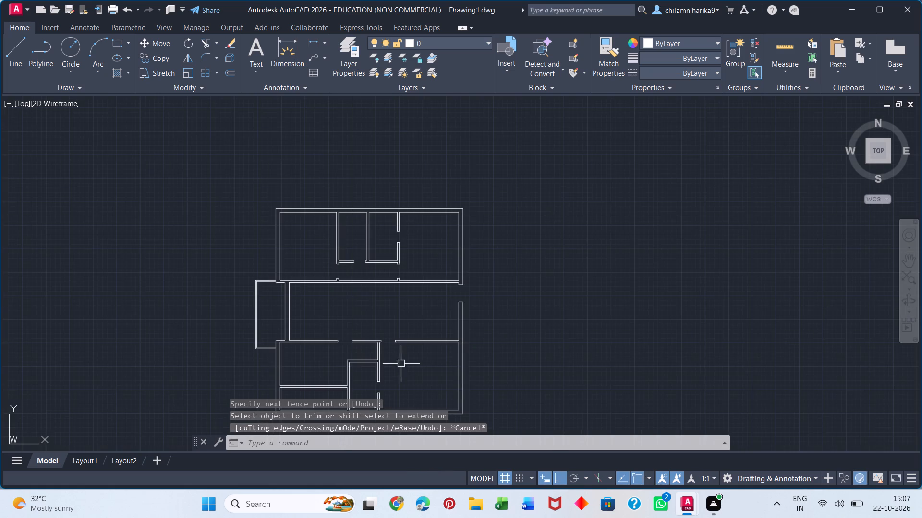
middle_click_drag(407, 366, 423, 251)
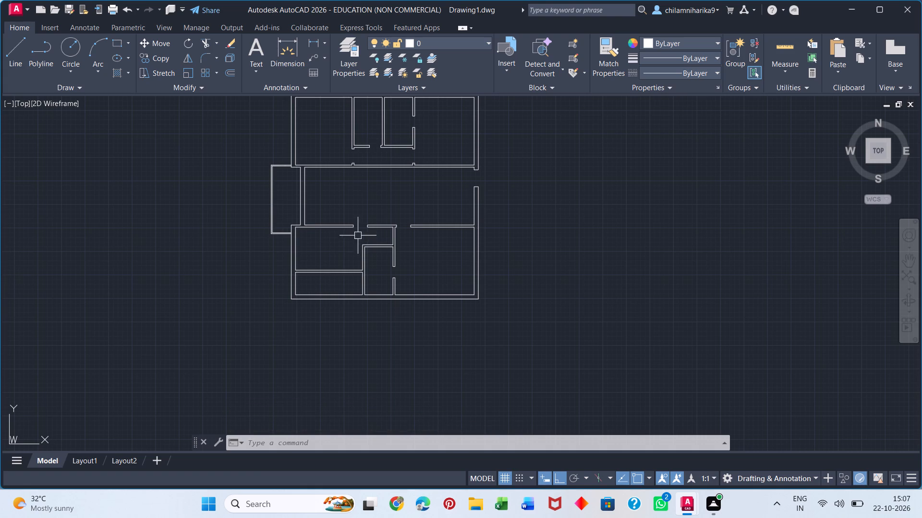
scroll(357, 227, "up", 1)
scroll(353, 329, "up", 2)
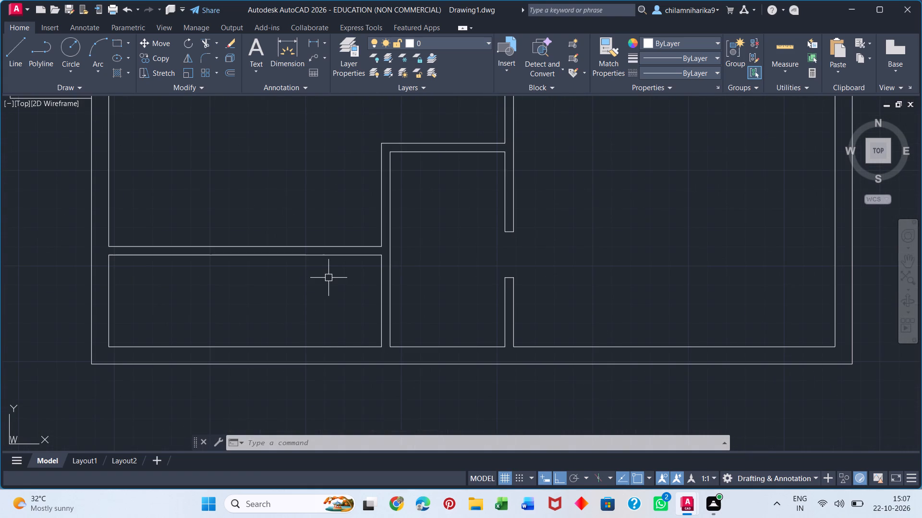
key("l")
key("Return")
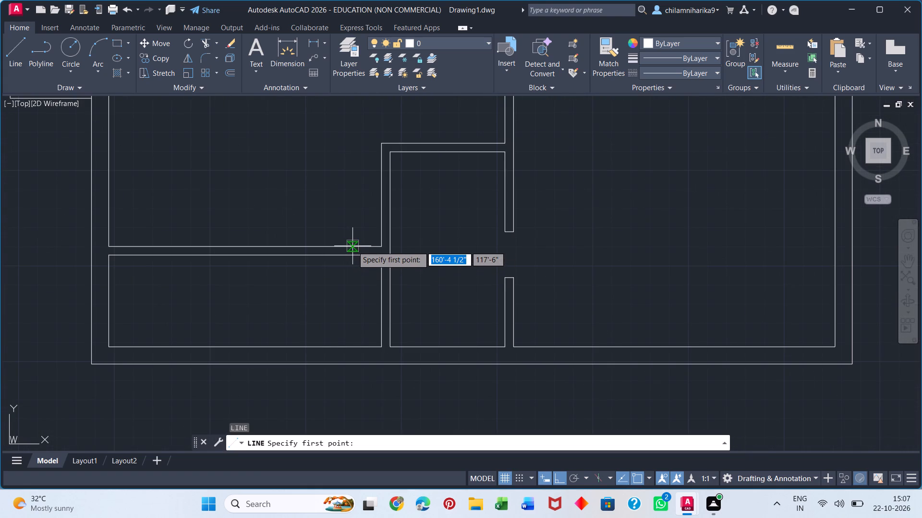
left_click(325, 246)
scroll(324, 266, "up", 1)
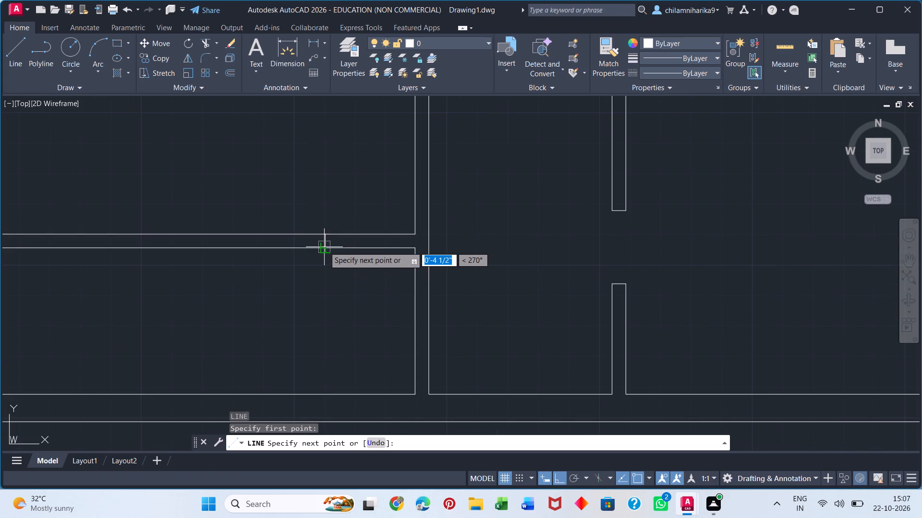
left_click(324, 247)
key("space")
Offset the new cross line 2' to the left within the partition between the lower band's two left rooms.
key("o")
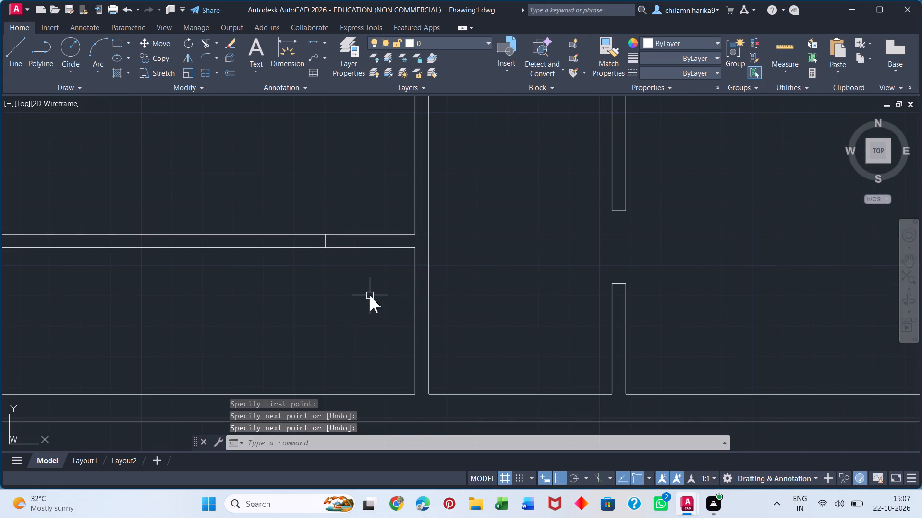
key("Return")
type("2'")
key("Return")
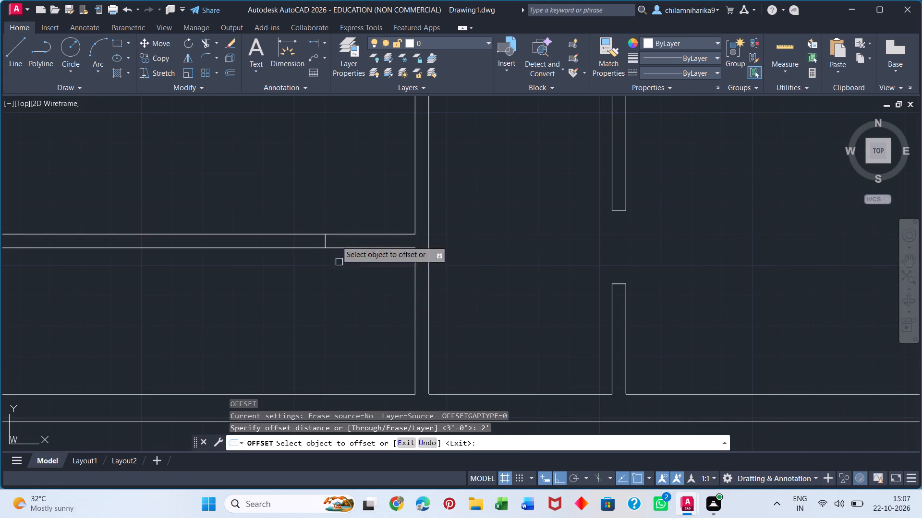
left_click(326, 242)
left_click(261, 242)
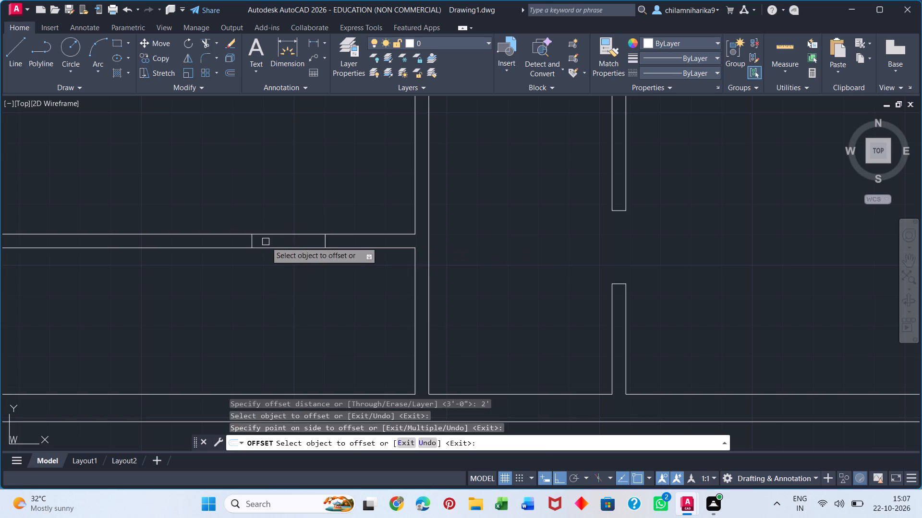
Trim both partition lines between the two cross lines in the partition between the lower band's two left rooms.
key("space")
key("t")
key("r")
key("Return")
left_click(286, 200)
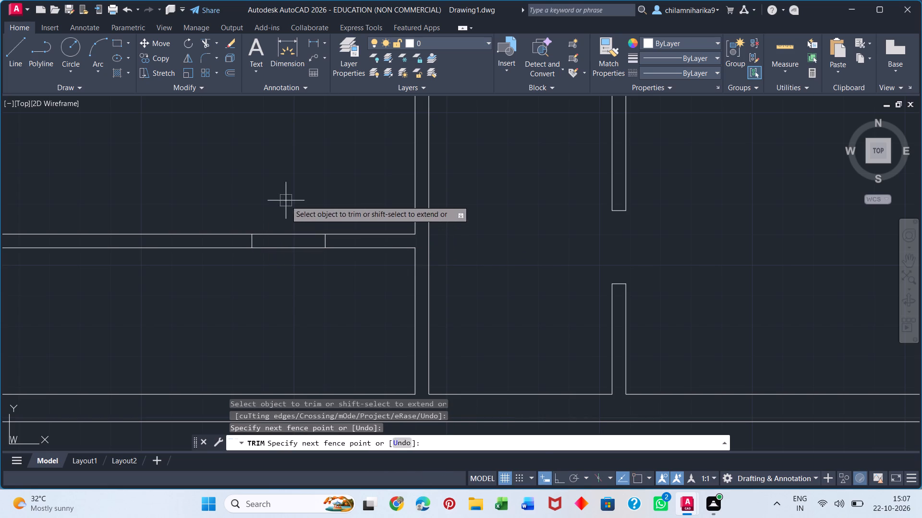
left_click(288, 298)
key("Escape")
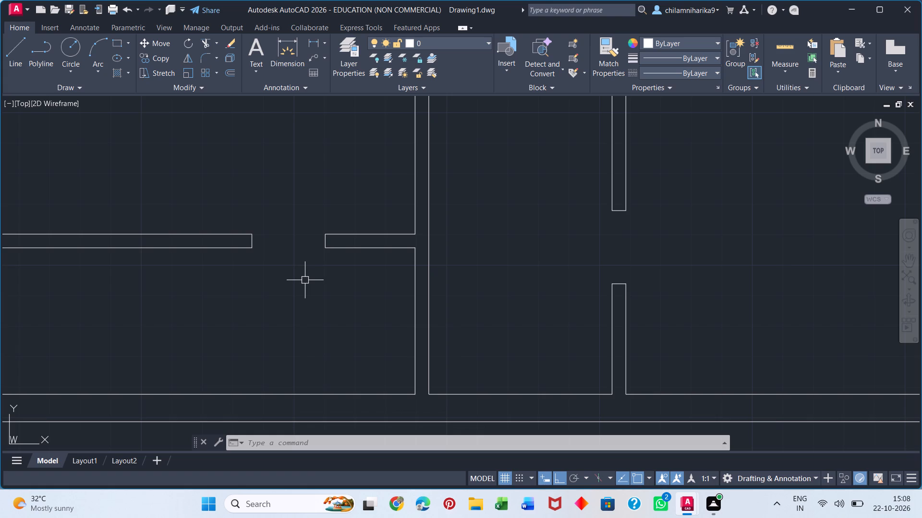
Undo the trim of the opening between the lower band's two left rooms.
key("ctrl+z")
Erase both cross lines from the horizontal partition between the lower band's two left rooms.
scroll(232, 243, "up", 2)
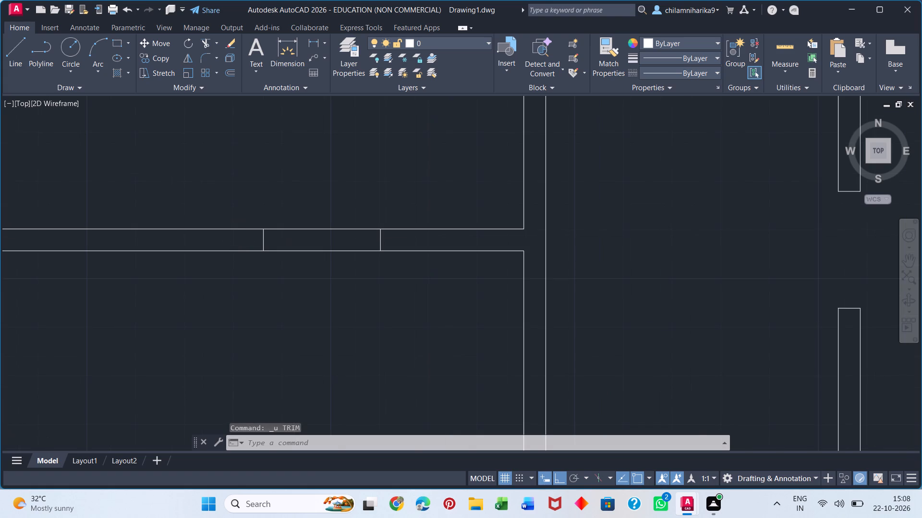
left_click(234, 241)
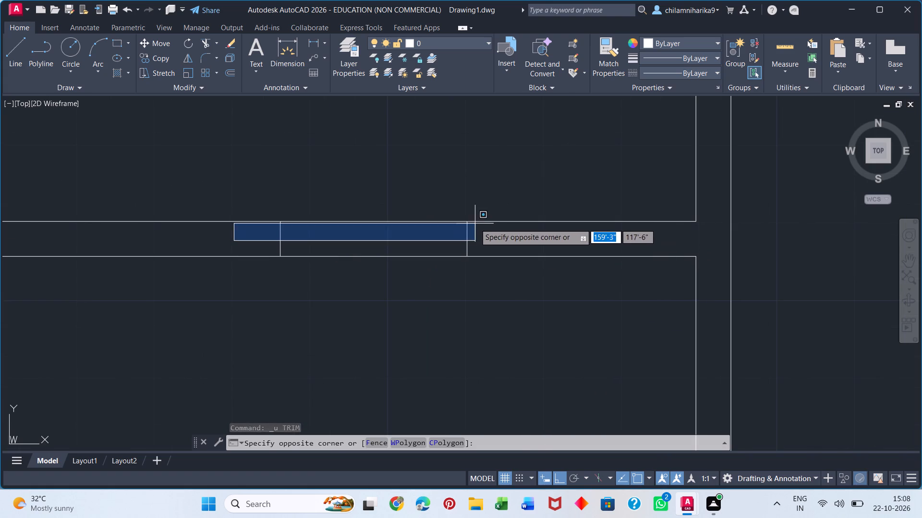
left_click(478, 236)
left_click_drag(495, 237, 475, 238)
left_click(216, 242)
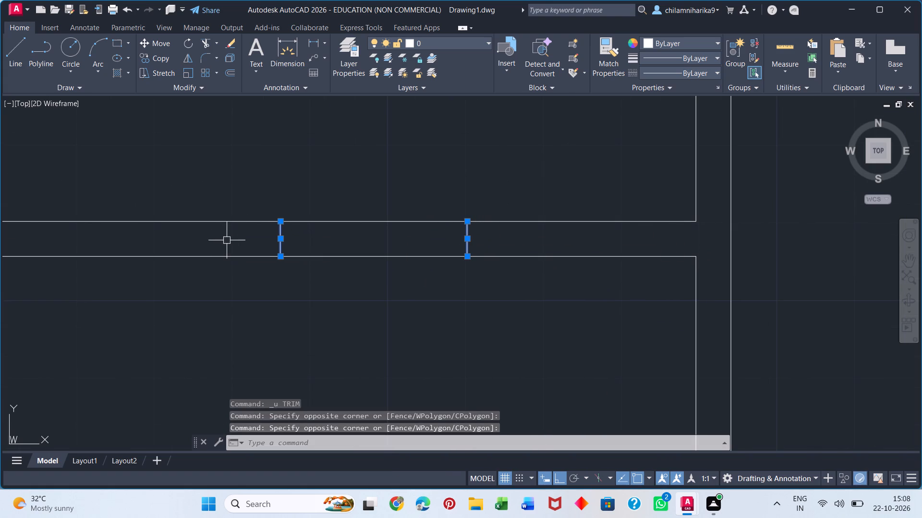
key("Delete")
Examine the walls, partitions and openings across the floor plan, from the lower rooms to the top band.
scroll(209, 263, "down", 6)
middle_click_drag(213, 221, 236, 399)
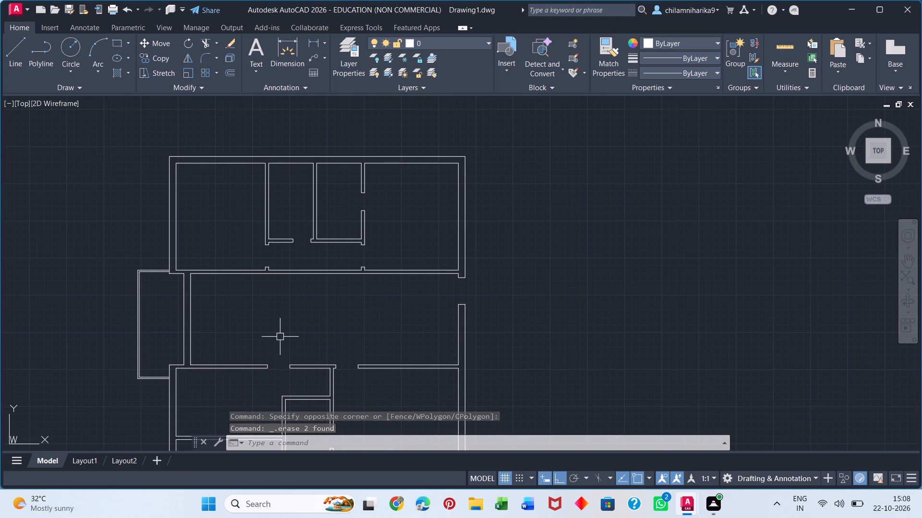
middle_click_drag(328, 328, 332, 331)
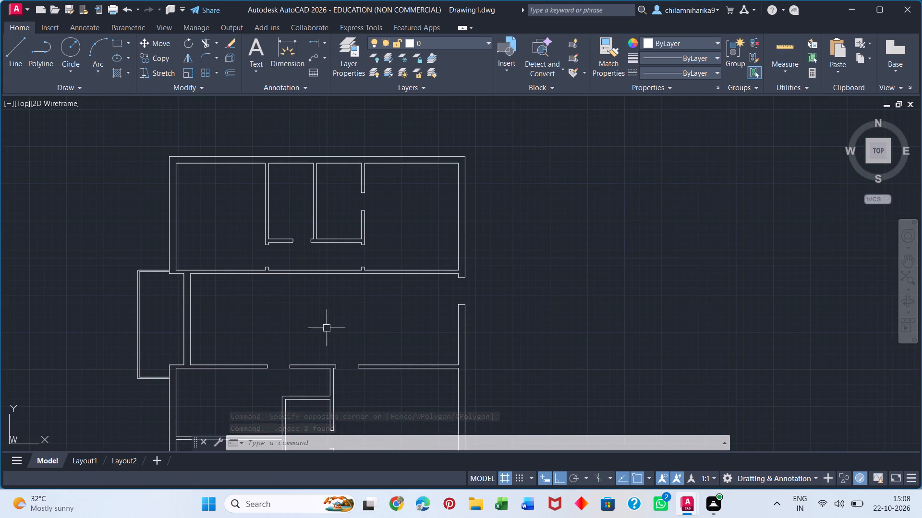
middle_click_drag(332, 331, 368, 319)
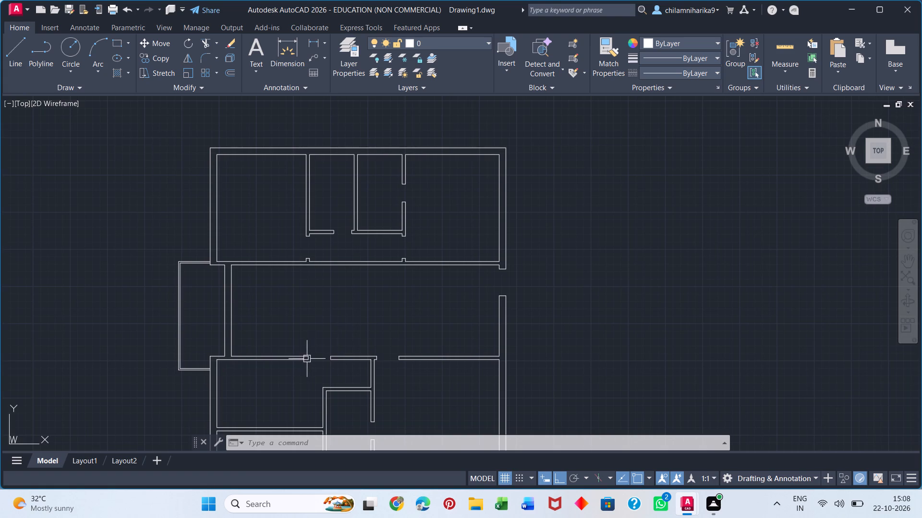
middle_click_drag(327, 429, 294, 265)
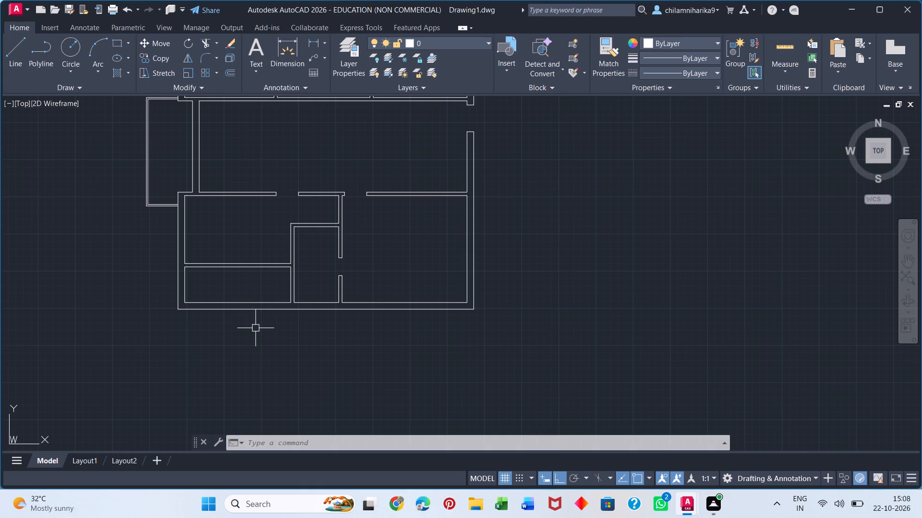
middle_click_drag(314, 252, 310, 434)
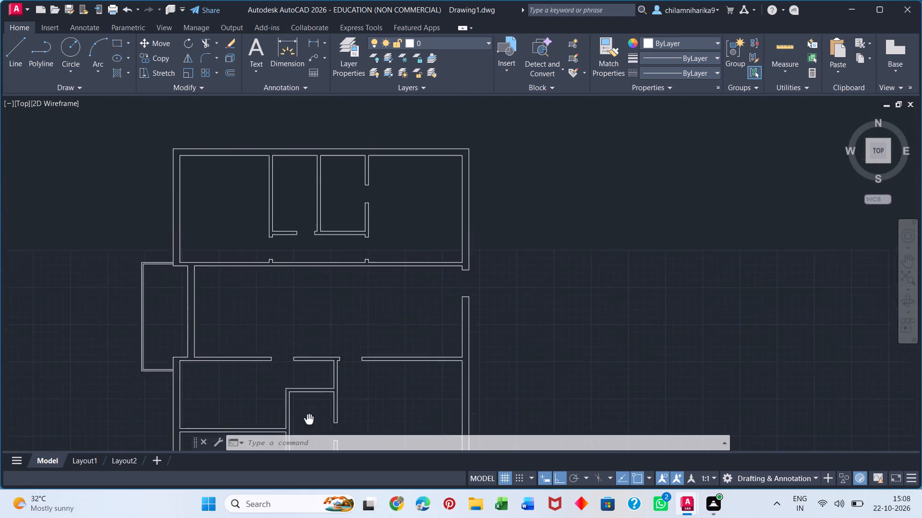
middle_click_drag(310, 434, 320, 517)
middle_click_drag(149, 251, 158, 259)
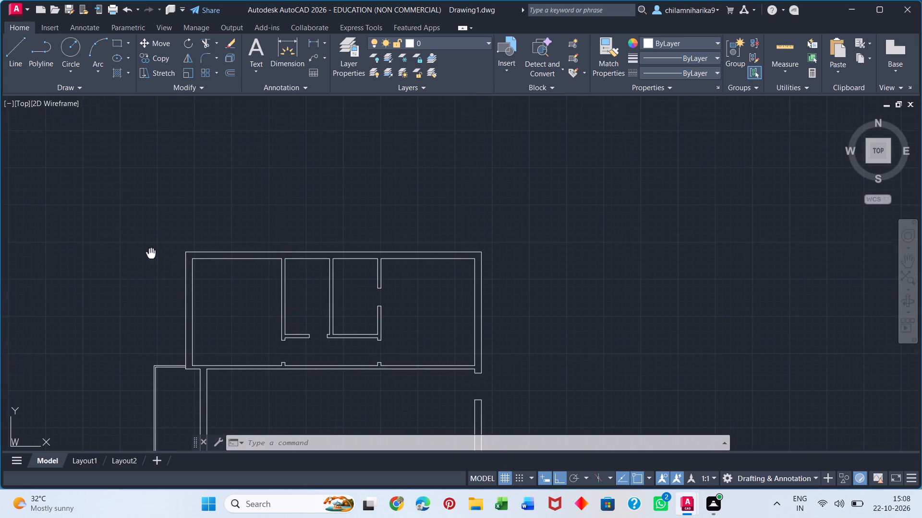
middle_click_drag(158, 259, 253, 295)
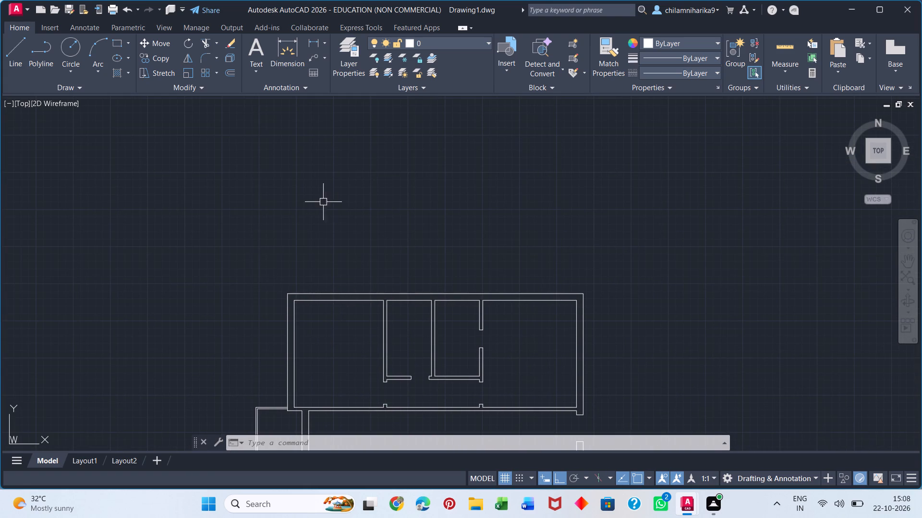
scroll(363, 330, "up", 1)
middle_click_drag(369, 322, 348, 228)
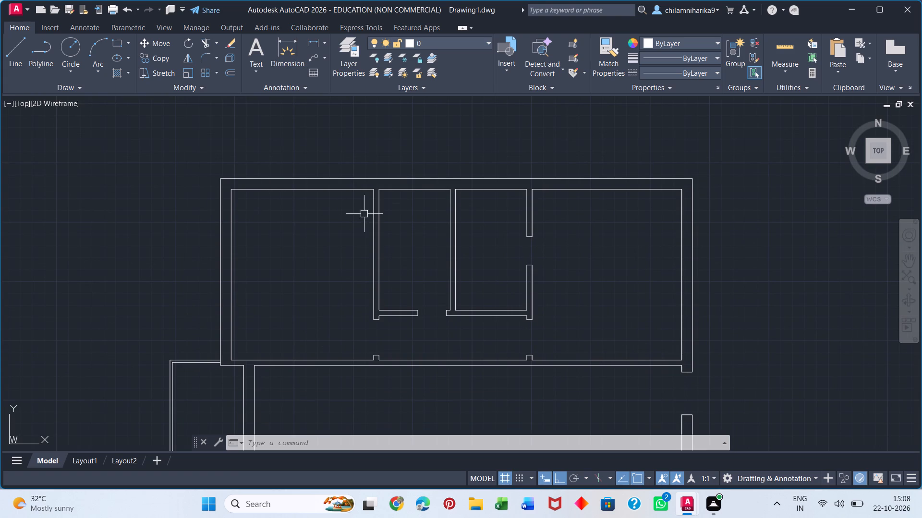
scroll(341, 320, "down", 1)
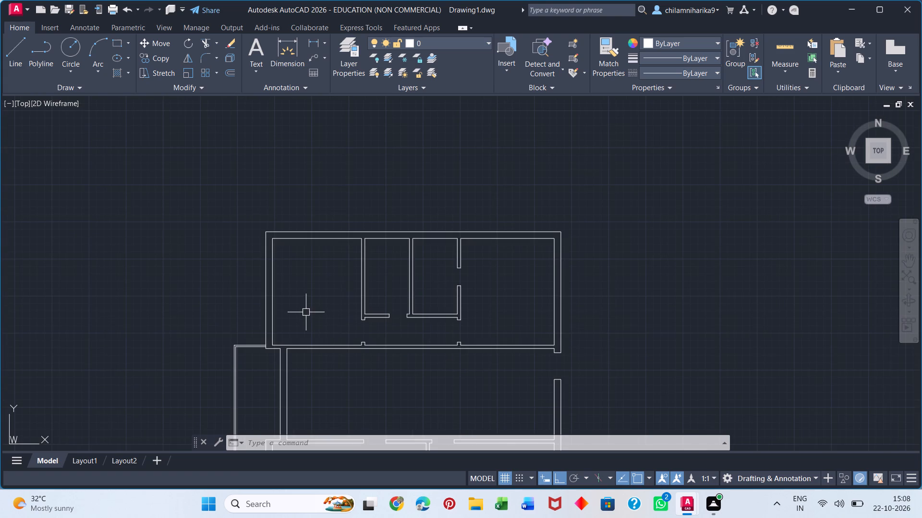
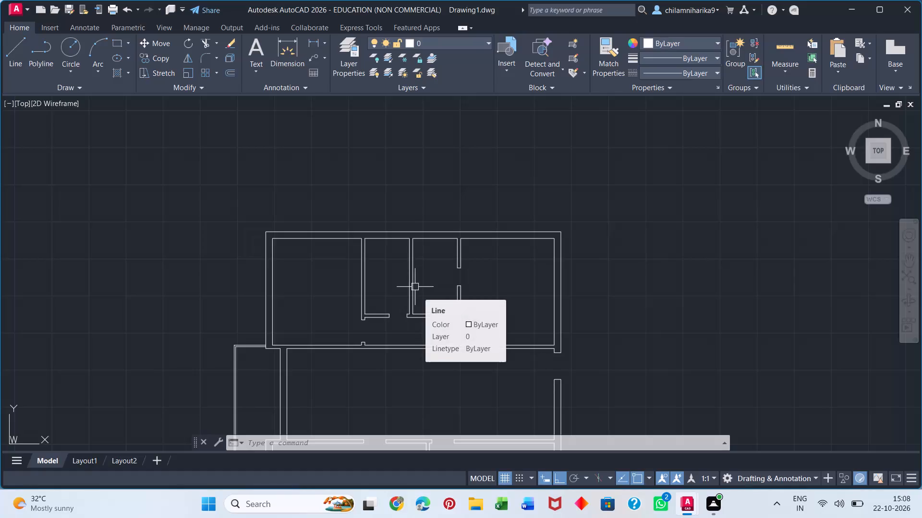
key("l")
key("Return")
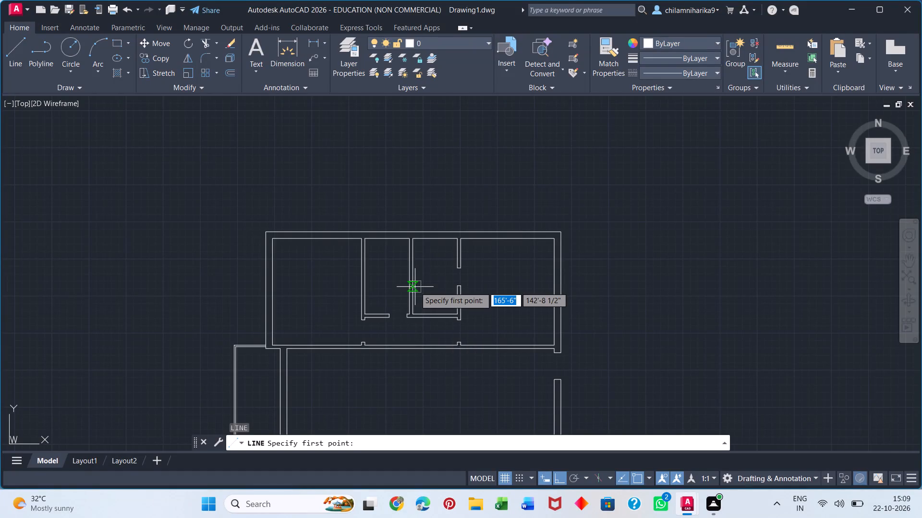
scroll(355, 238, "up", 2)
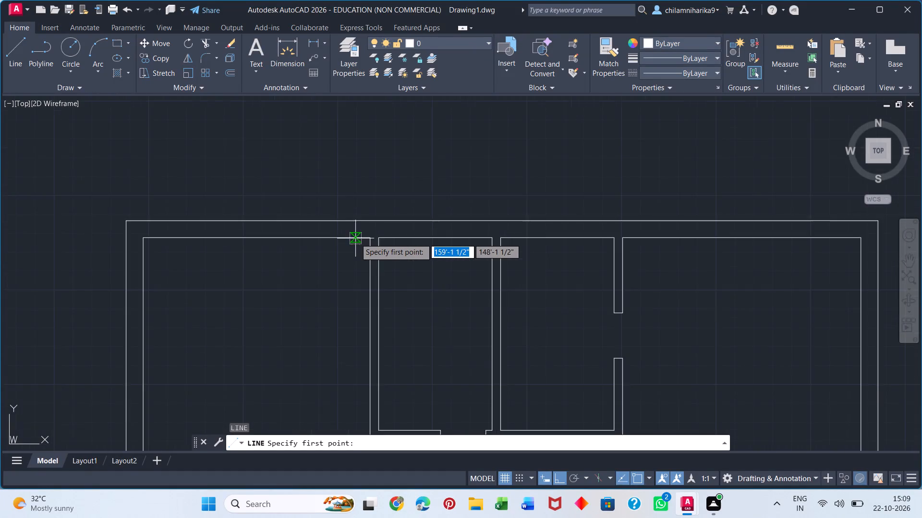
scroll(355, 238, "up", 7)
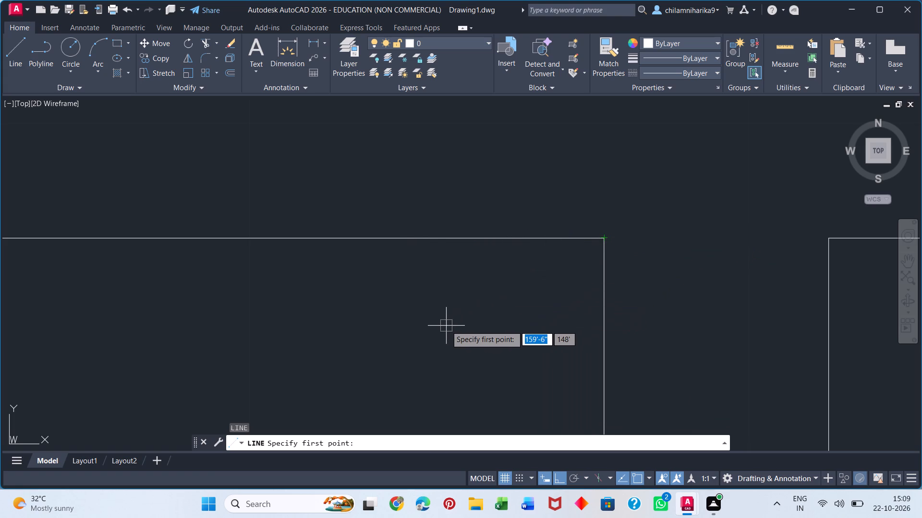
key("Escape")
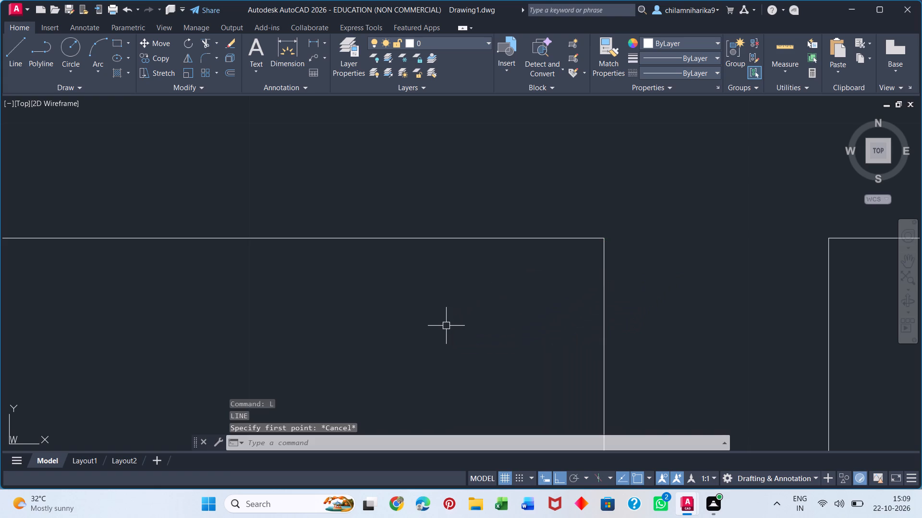
Offset the left face of the top band's leftmost vertical partition 1' into the top-left room.
key("o")
key("Return")
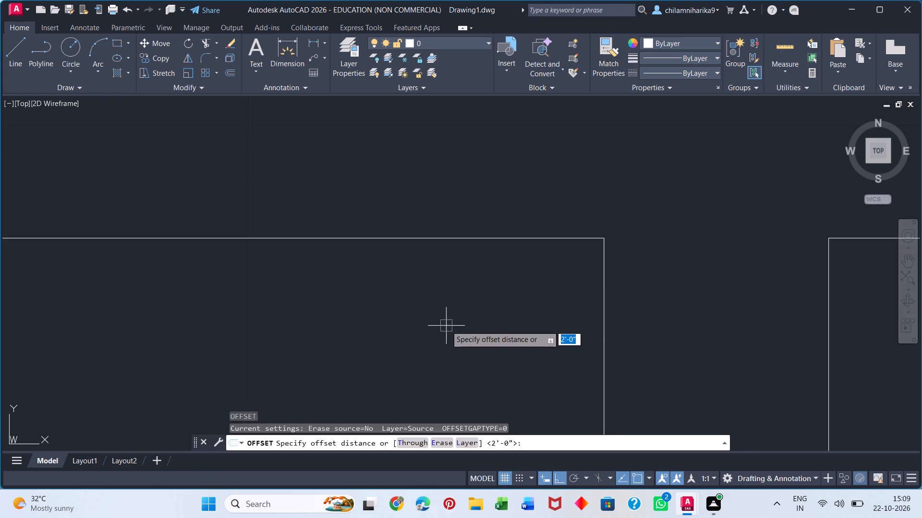
type("1'")
key("Return")
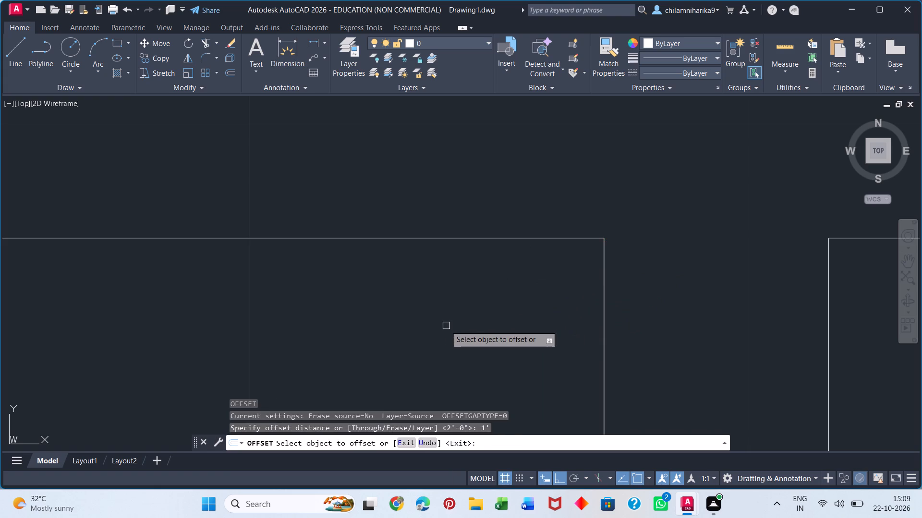
left_click(603, 348)
left_click(528, 351)
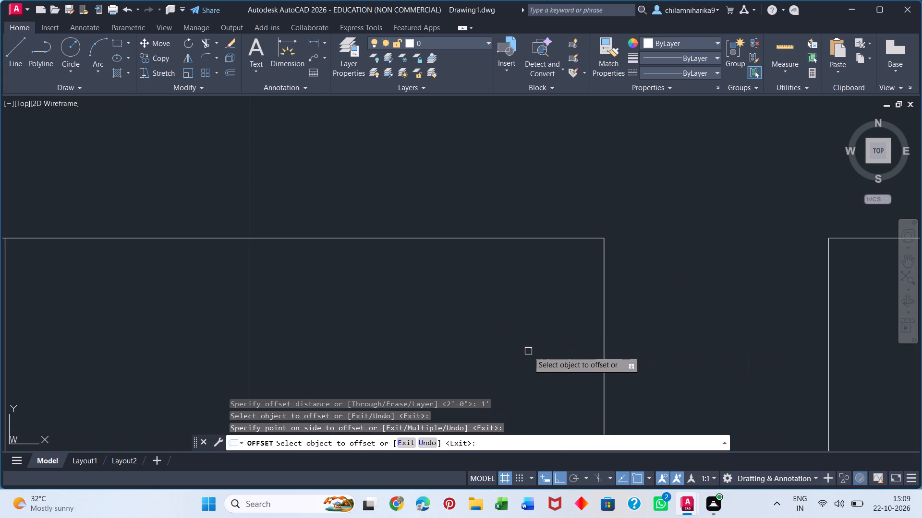
scroll(528, 343, "down", 4)
middle_click_drag(484, 382, 446, 189)
scroll(446, 189, "down", 5)
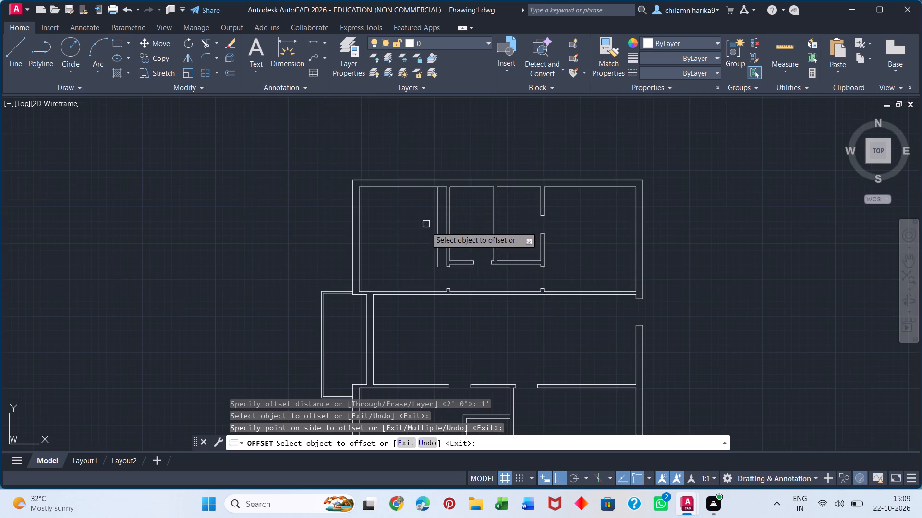
scroll(440, 283, "up", 1)
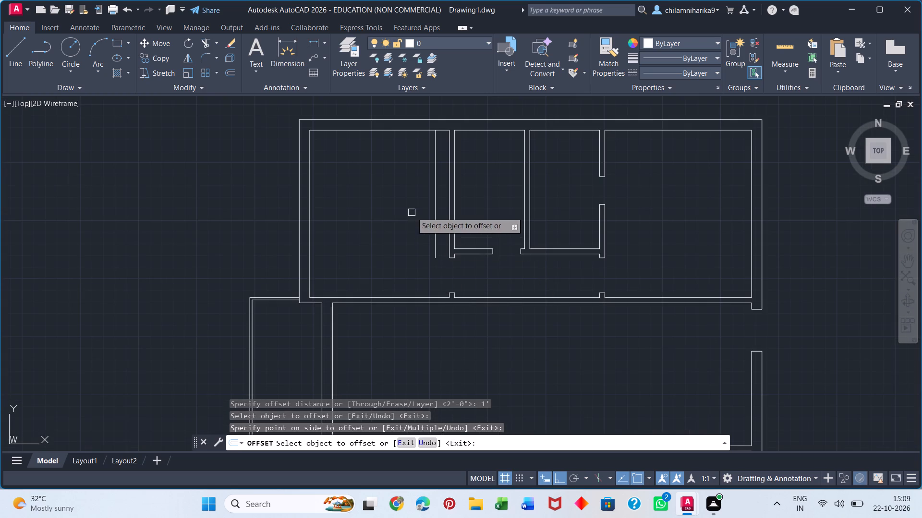
middle_click_drag(412, 212, 386, 381)
scroll(409, 228, "down", 1)
middle_click_drag(369, 353, 361, 228)
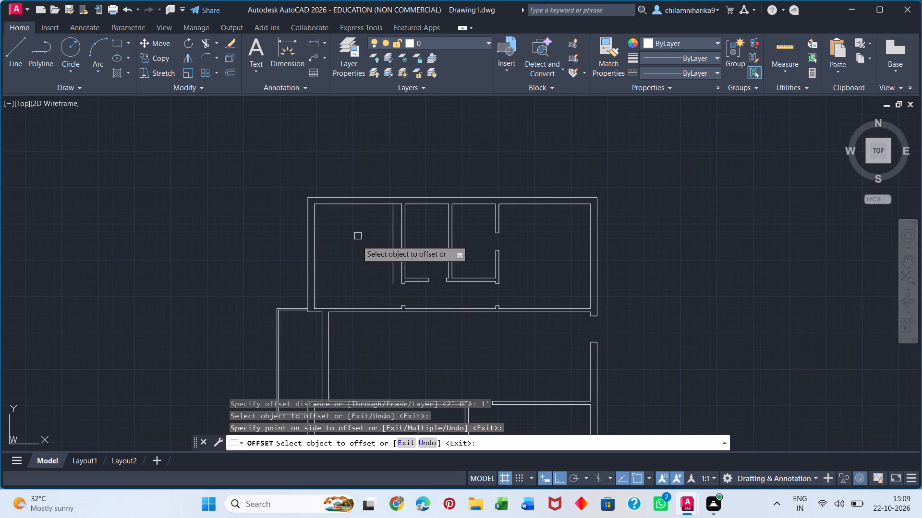
key("space")
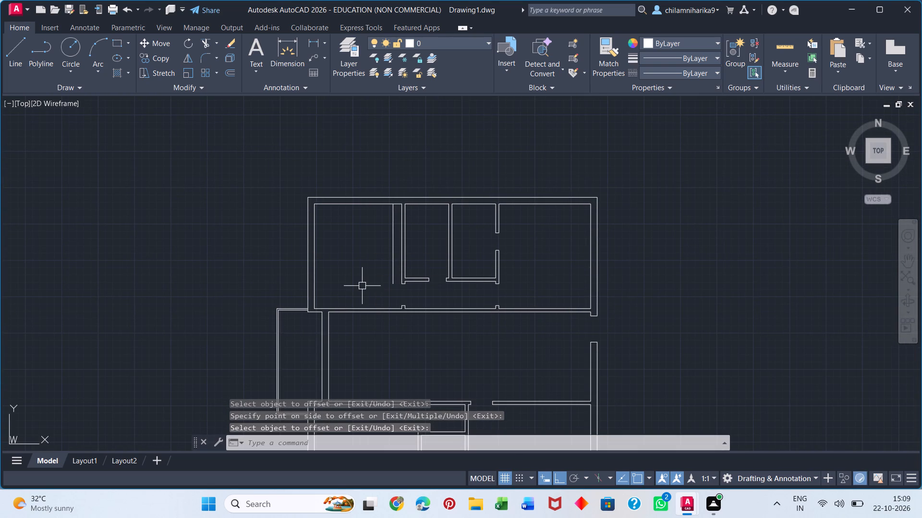
Draw a diagonal line about 1'-8 1/2" long from the partition's bottom-left corner up to the 1' offset line.
key("l")
key("Return")
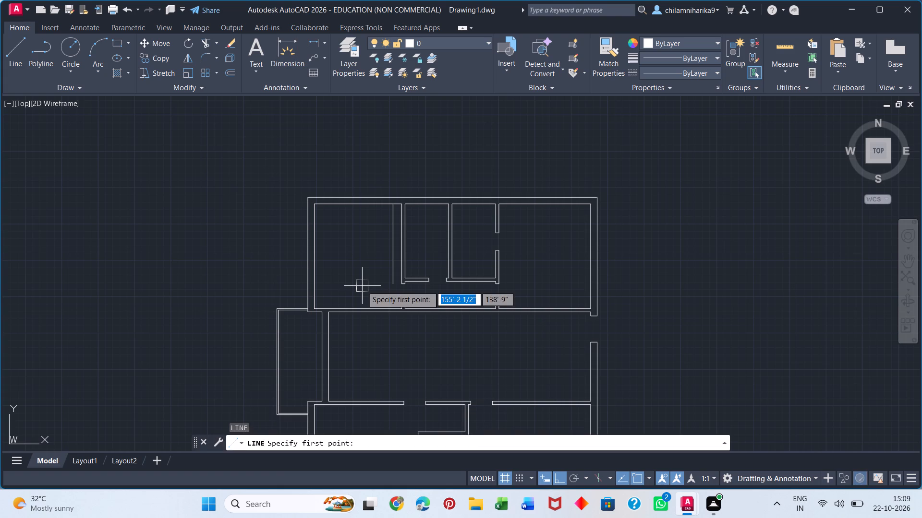
scroll(388, 272, "up", 6)
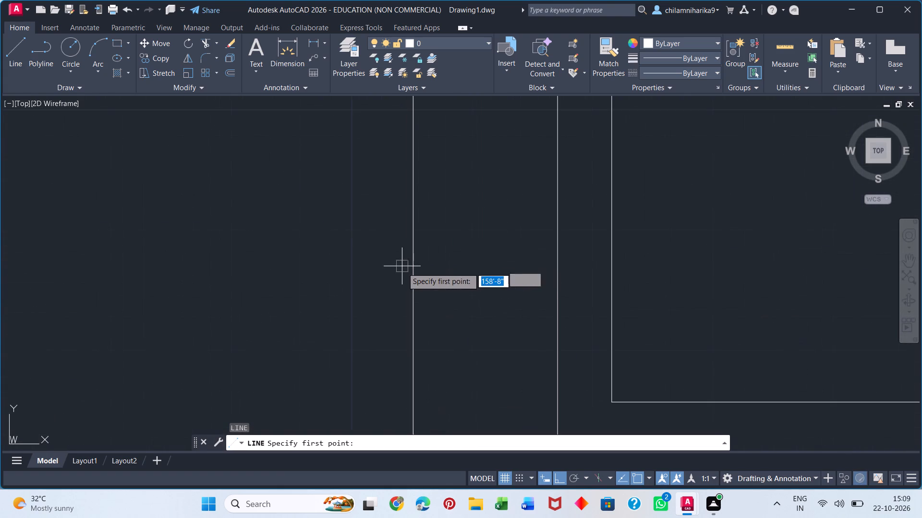
scroll(409, 279, "down", 2)
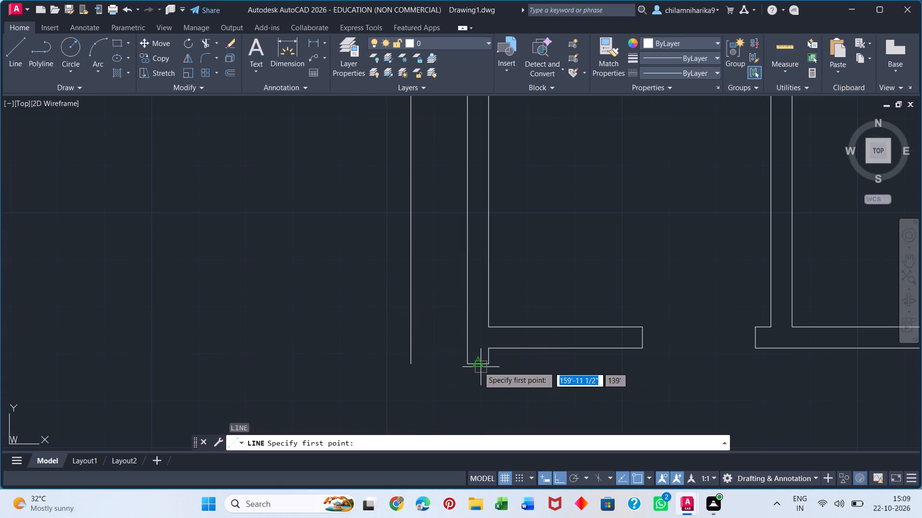
left_click(467, 364)
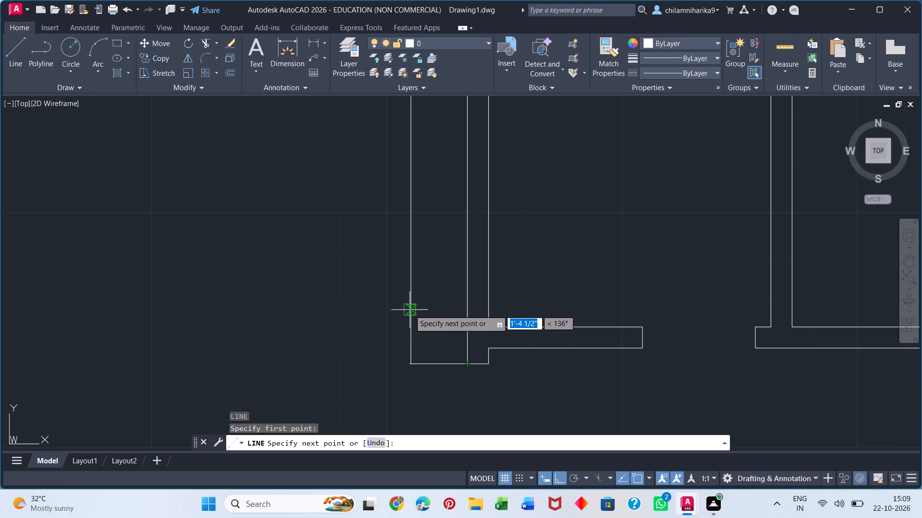
left_click(410, 284)
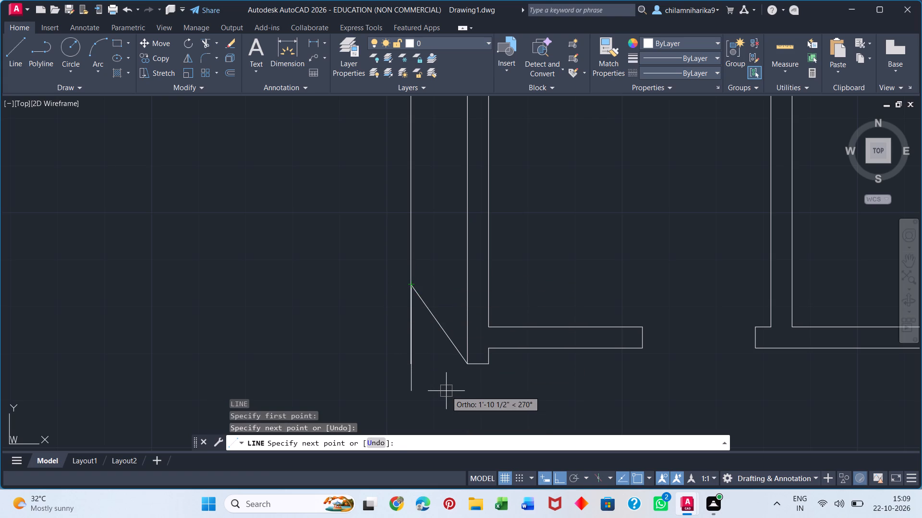
key("space")
Trim the end of the 1' offset line that extends below the diagonal in the top-left room.
type("TR")
key("Return")
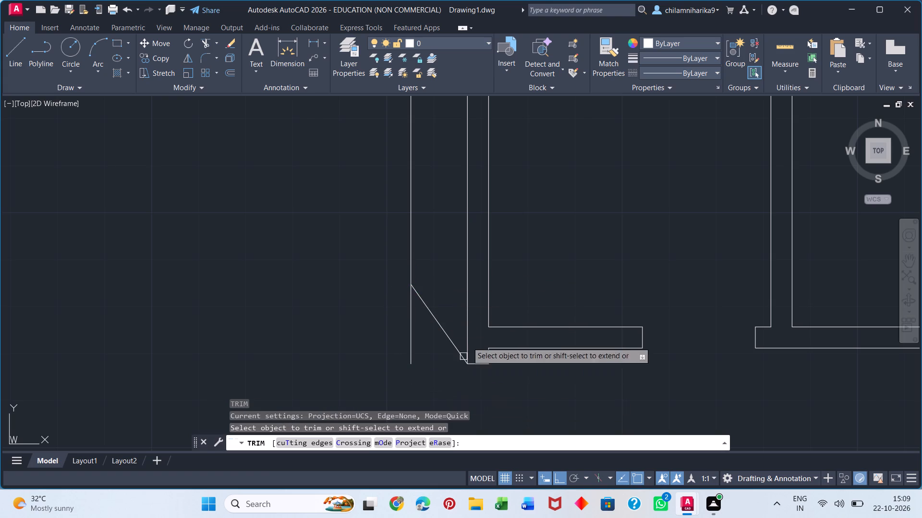
left_click(409, 334)
scroll(411, 339, "down", 3)
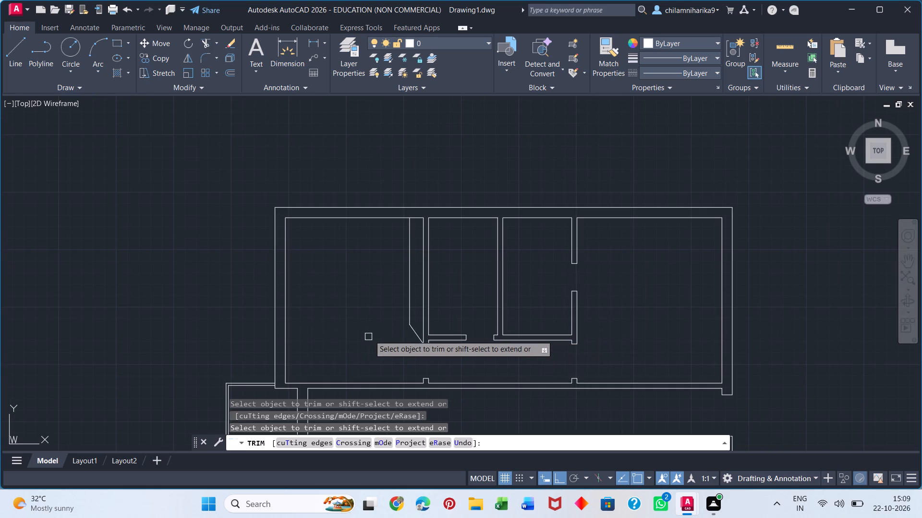
key("space")
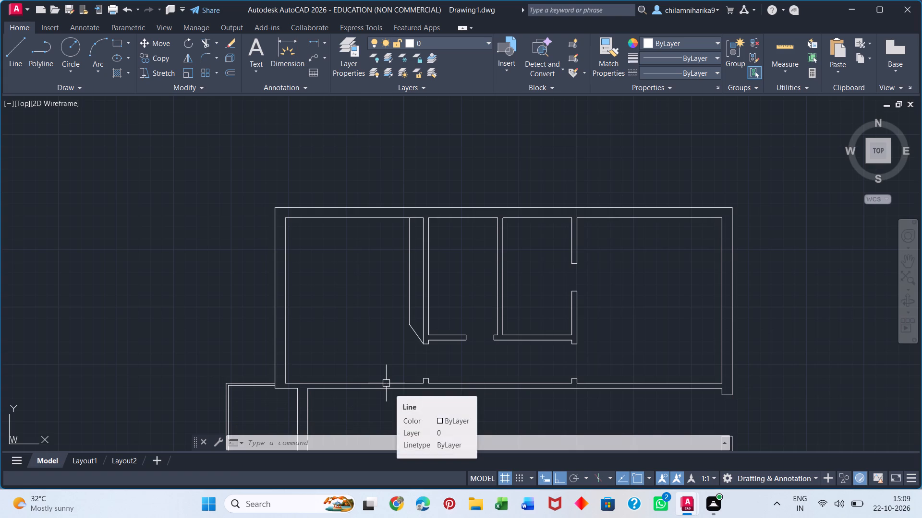
Offset the inner line of the top-left room's bottom wall 2' upward into the room.
key("o")
key("Return")
type("2'")
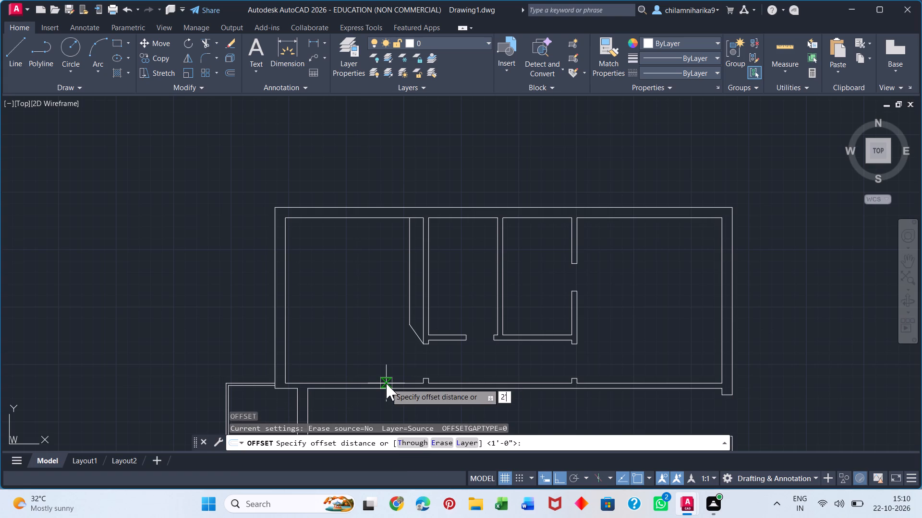
key("Return")
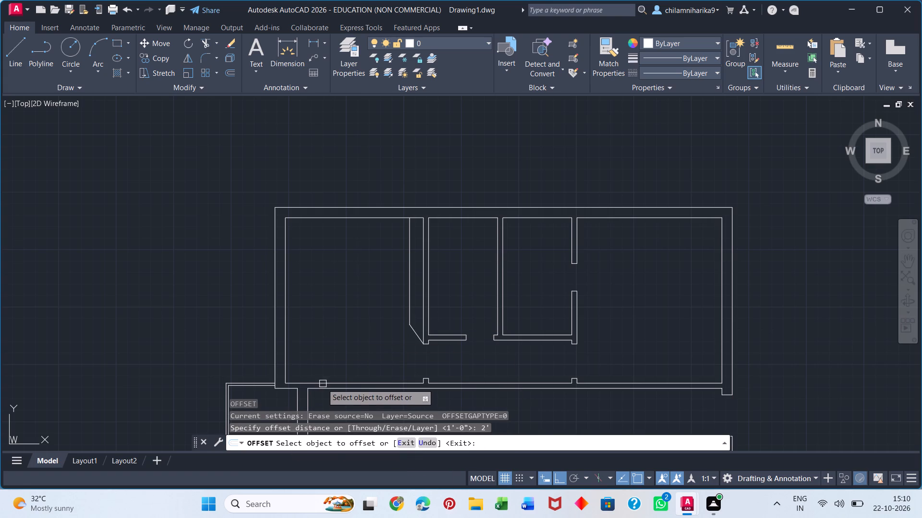
left_click(322, 384)
left_click(322, 365)
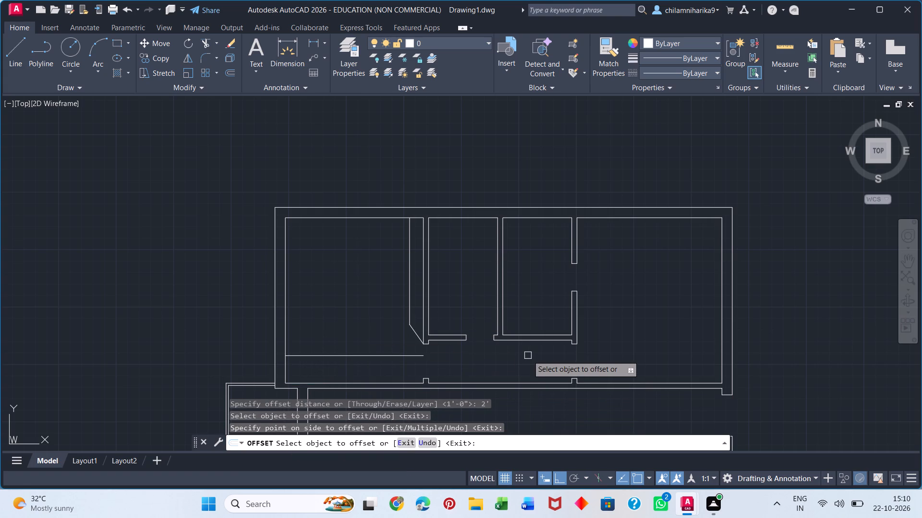
key("space")
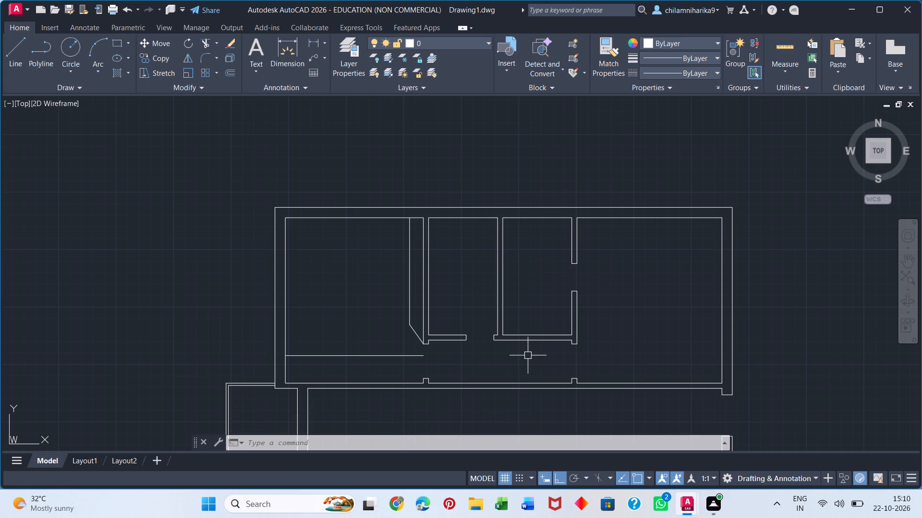
Shorten the 2' offset line from its right end to just past the middle of the top-left room's width.
left_click(417, 356)
left_click_drag(425, 356, 420, 356)
left_click(366, 356)
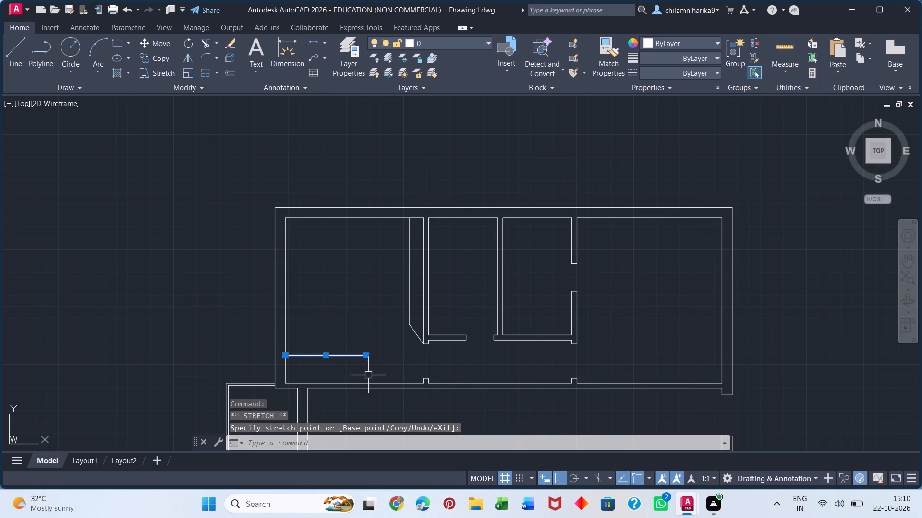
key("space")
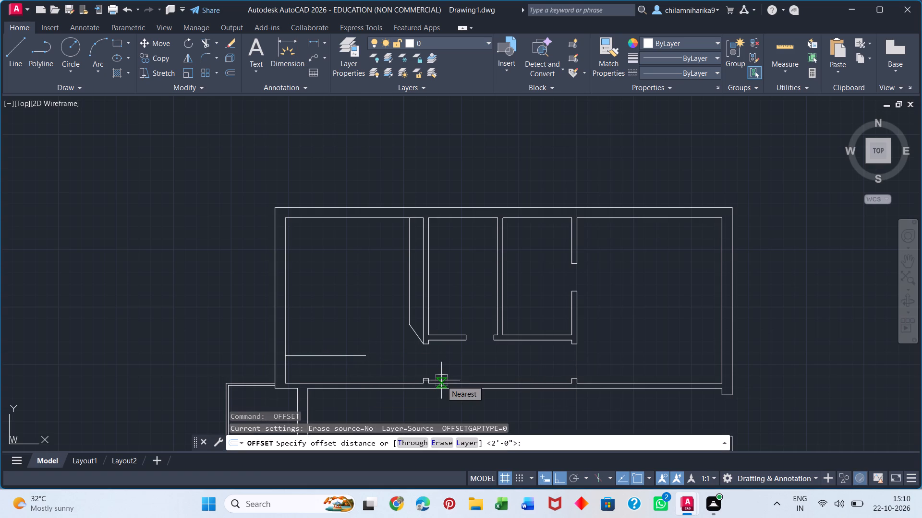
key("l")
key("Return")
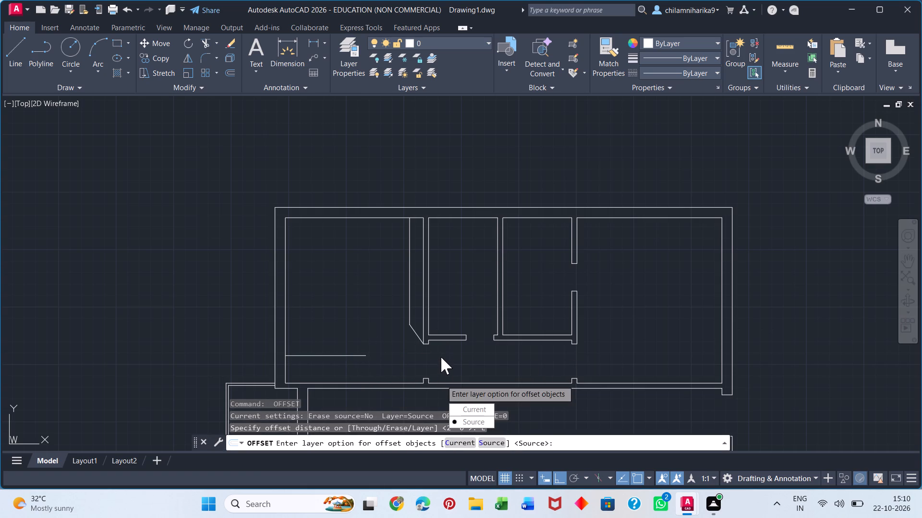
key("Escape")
Draw a 2' vertical line from the shortened line's right end down to the bottom wall, closing the rectangle.
key("l")
key("Return")
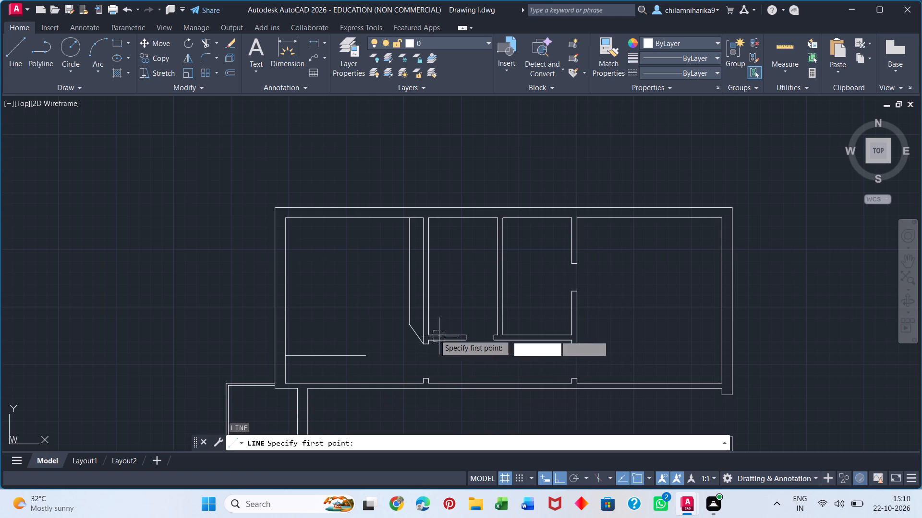
left_click(364, 355)
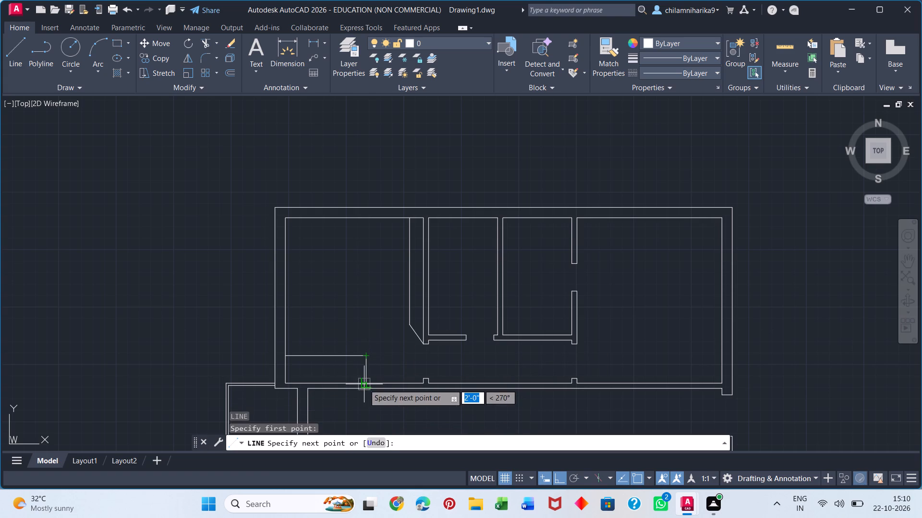
left_click(368, 384)
key("space")
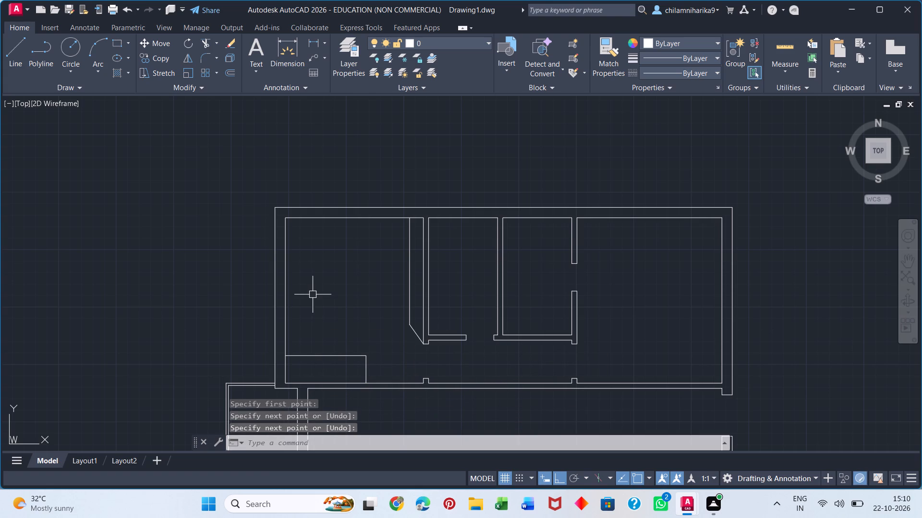
Insert the recently used Tv 05_top block in the upper middle of the top-left room at the default scale factor of 1.
middle_click_drag(565, 345, 511, 348)
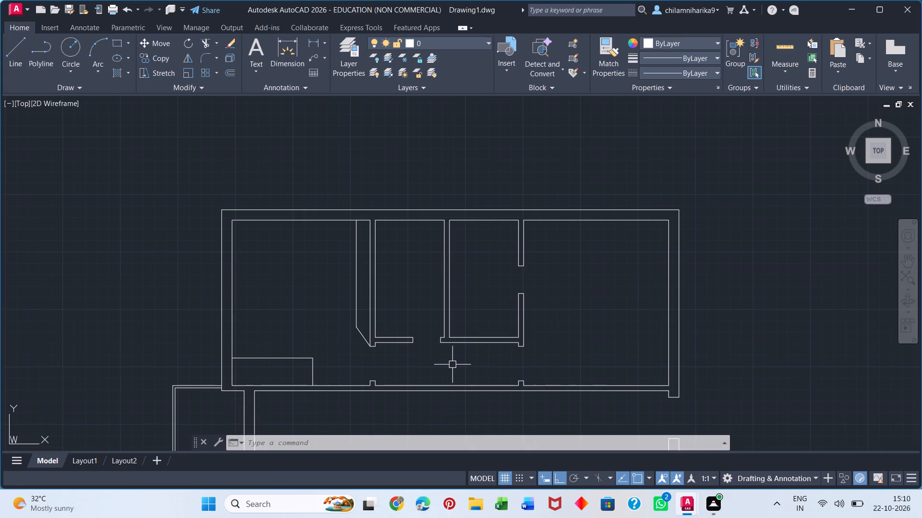
left_click(57, 28)
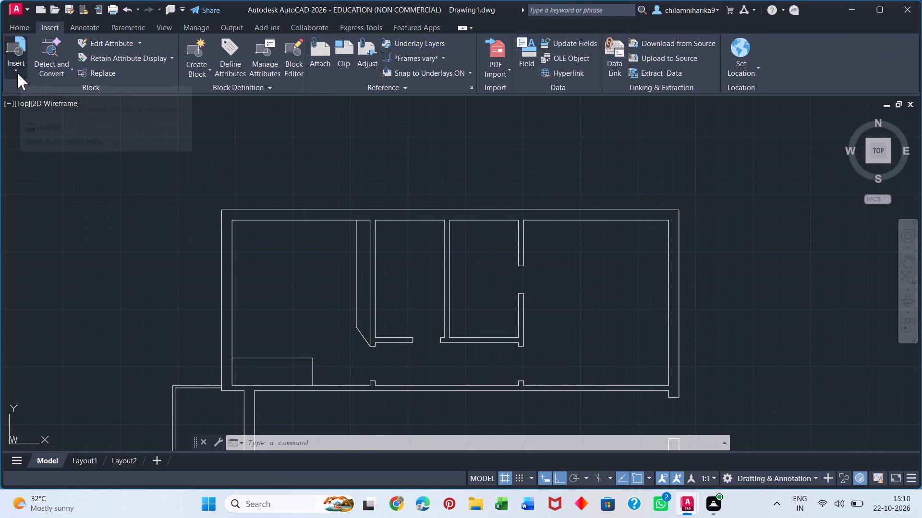
left_click(17, 73)
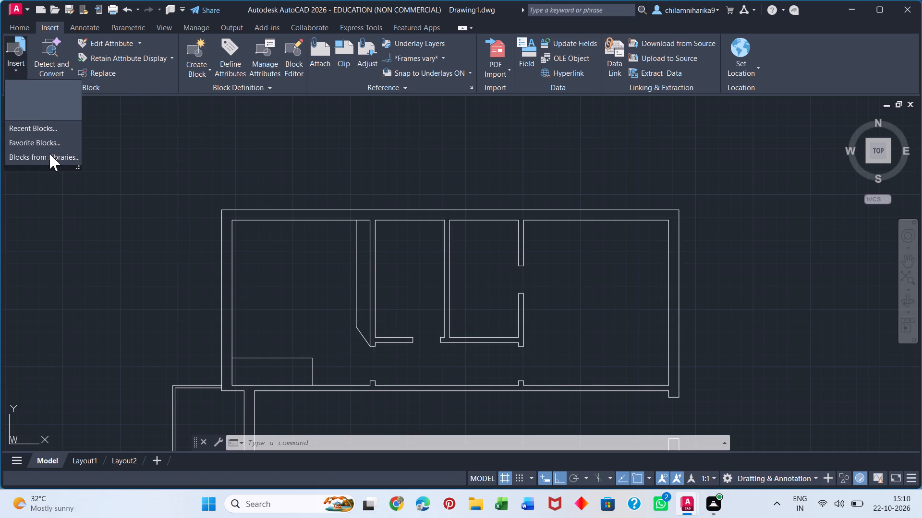
left_click(49, 153)
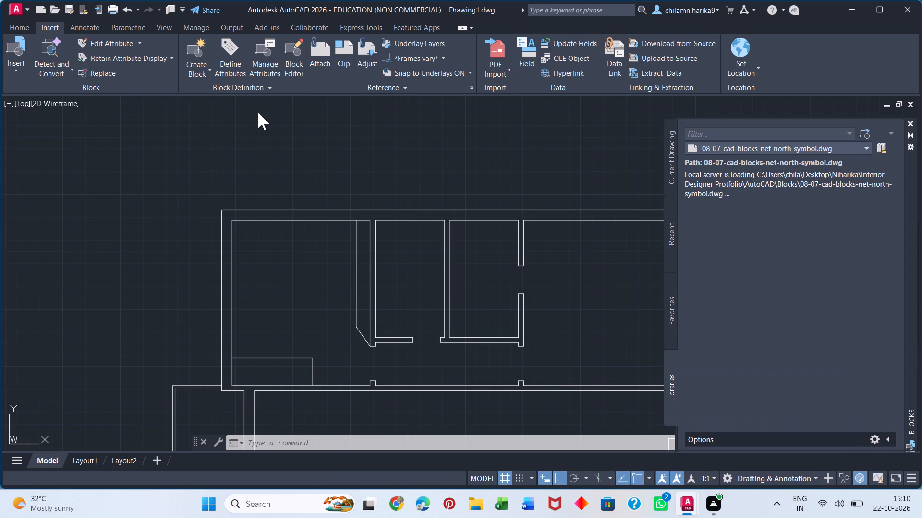
left_click(669, 306)
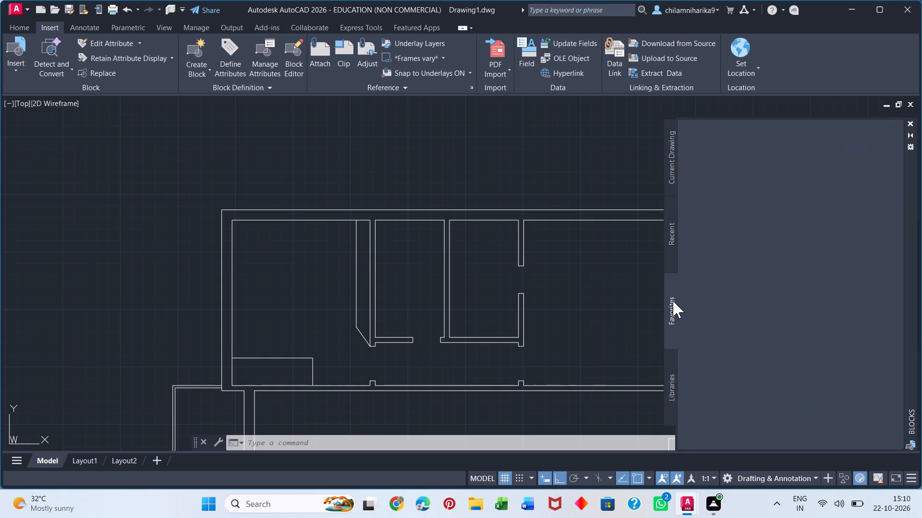
left_click(670, 248)
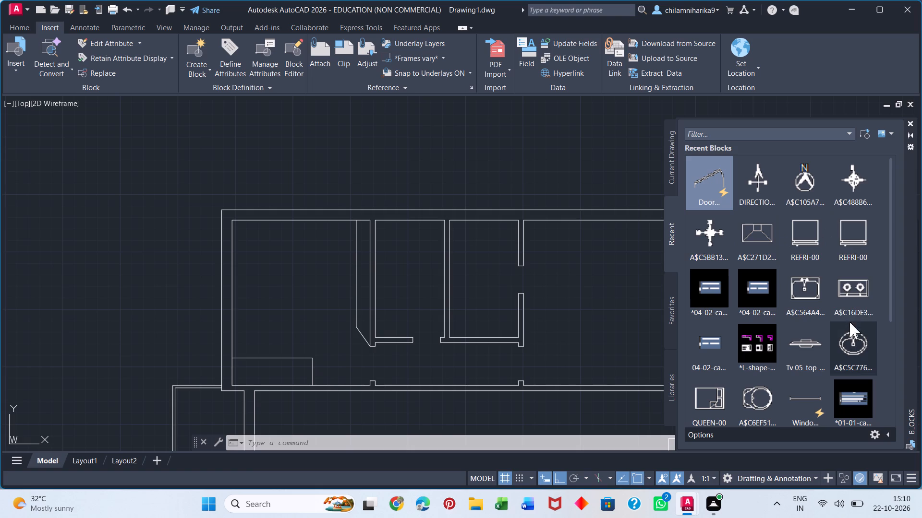
scroll(786, 316, "down", 2)
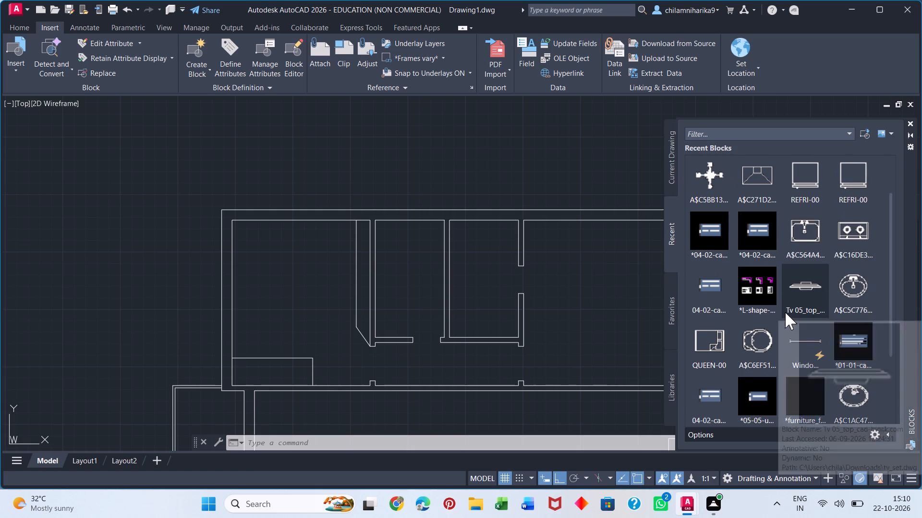
scroll(785, 312, "down", 3)
scroll(734, 302, "down", 2)
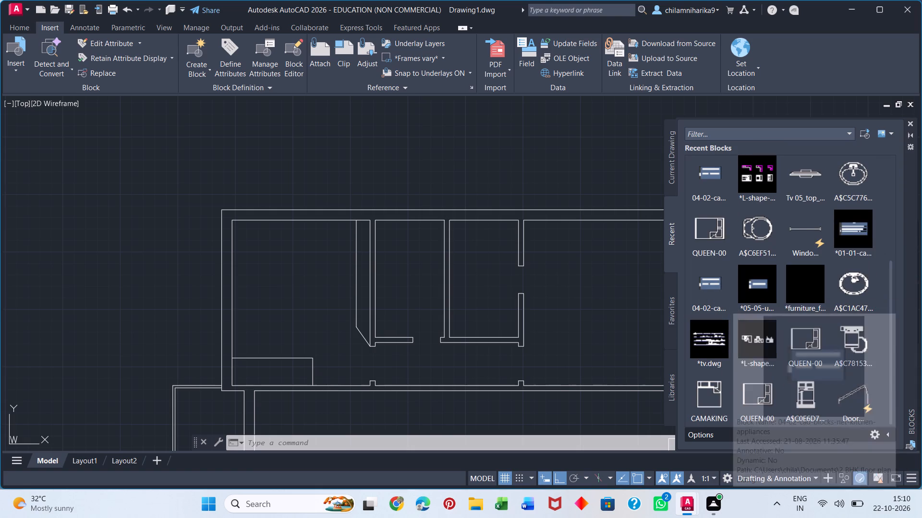
scroll(879, 367, "down", 3)
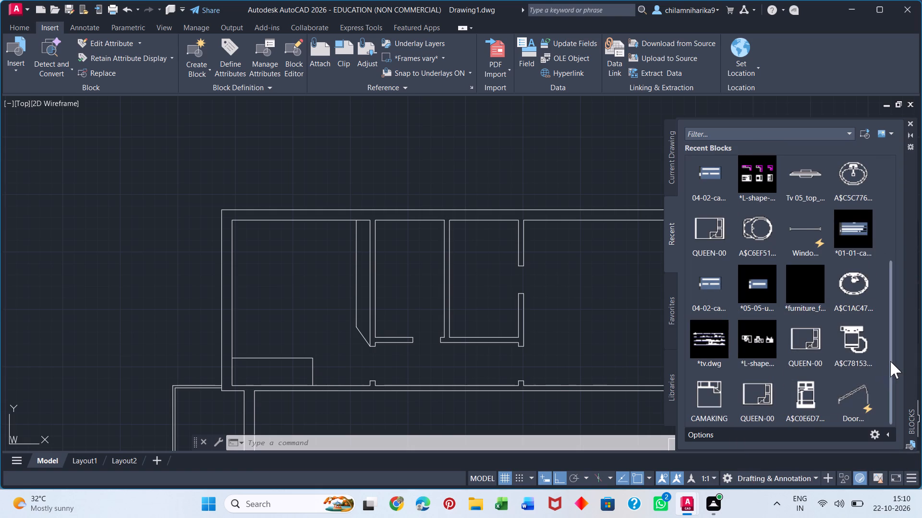
scroll(893, 360, "down", 3)
scroll(755, 232, "up", 2)
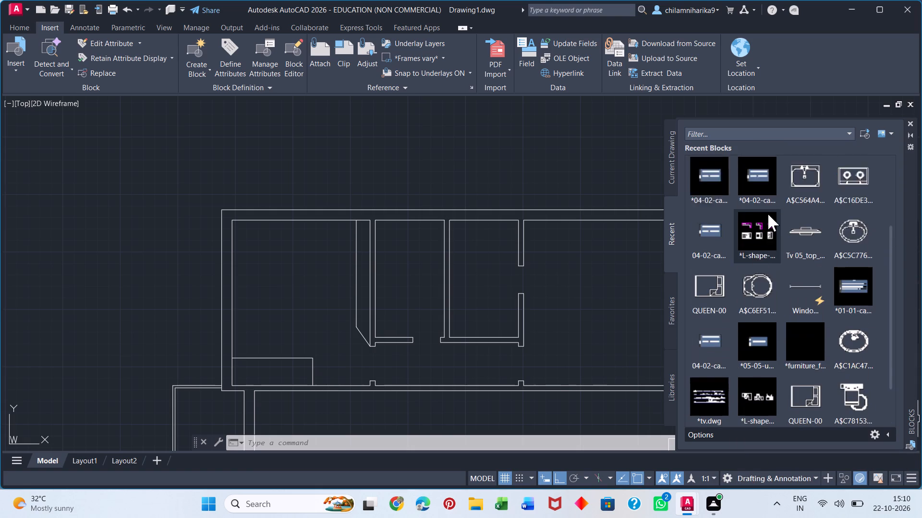
scroll(768, 214, "up", 1)
left_click(815, 260)
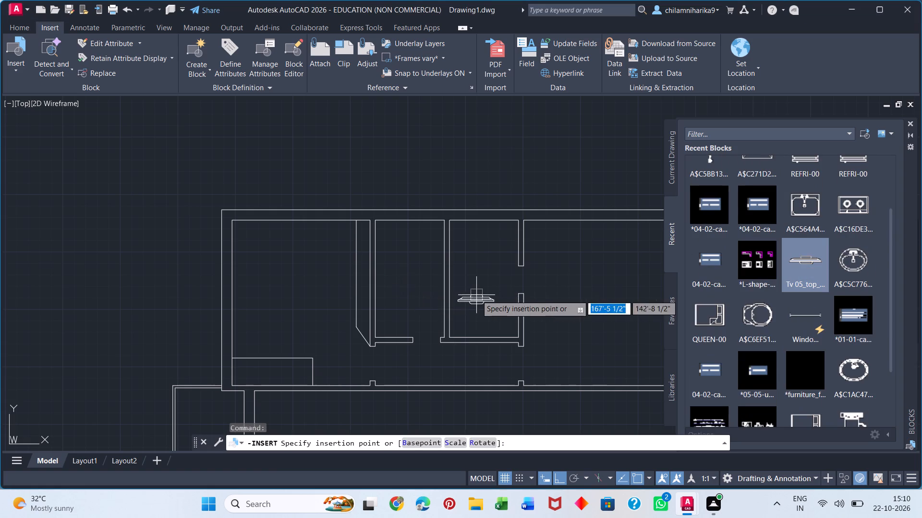
left_click(322, 283)
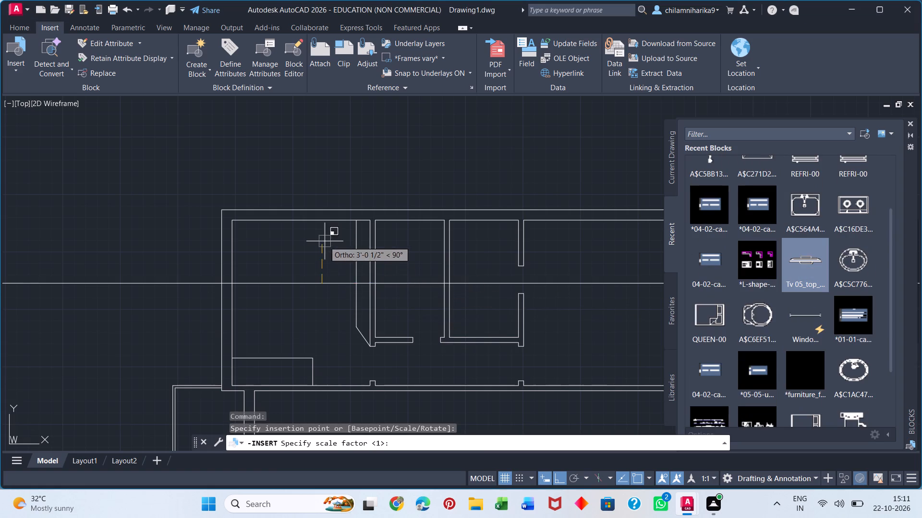
scroll(316, 251, "down", 5)
scroll(345, 286, "down", 7)
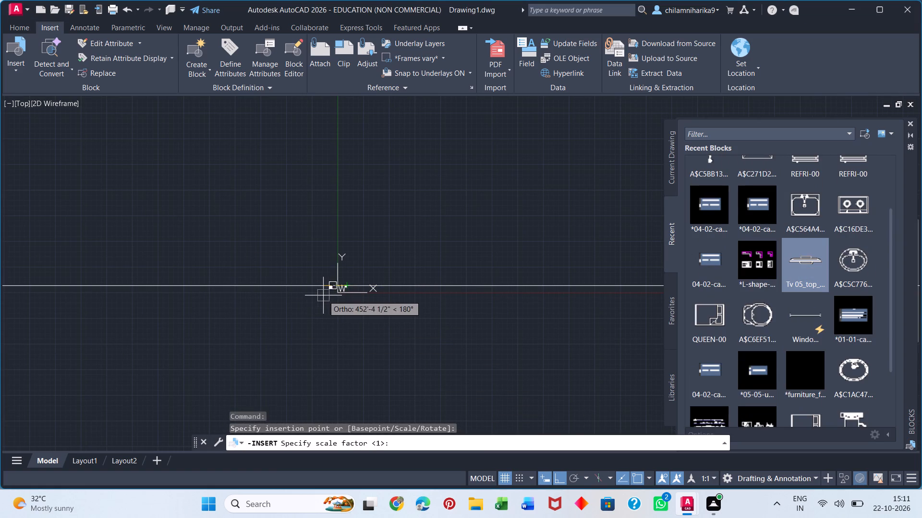
scroll(413, 290, "down", 15)
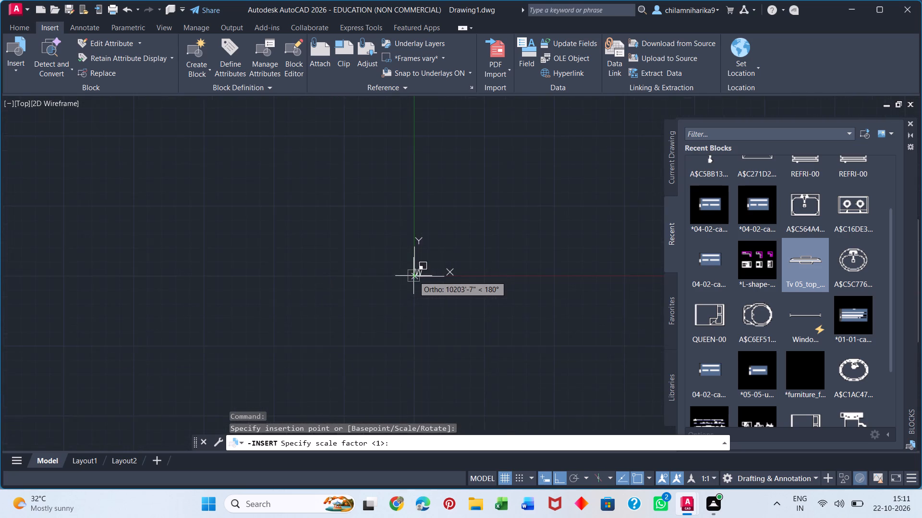
scroll(413, 276, "down", 4)
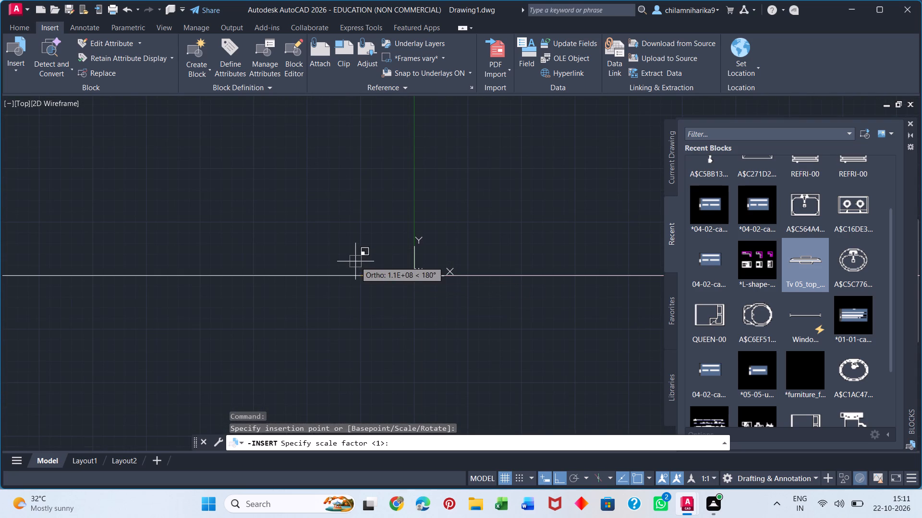
right_click(488, 286)
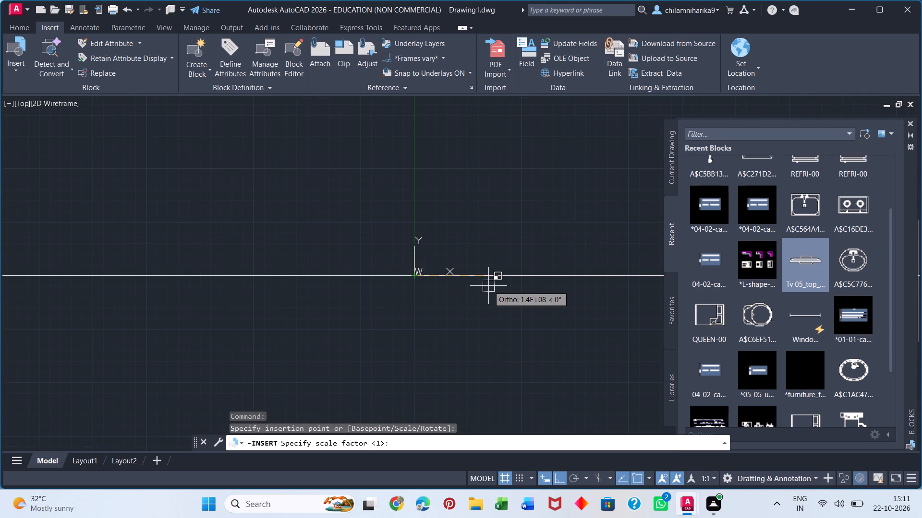
Zoom to the drawing extents and examine the placed TV block in the top-left room.
scroll(411, 271, "up", 1)
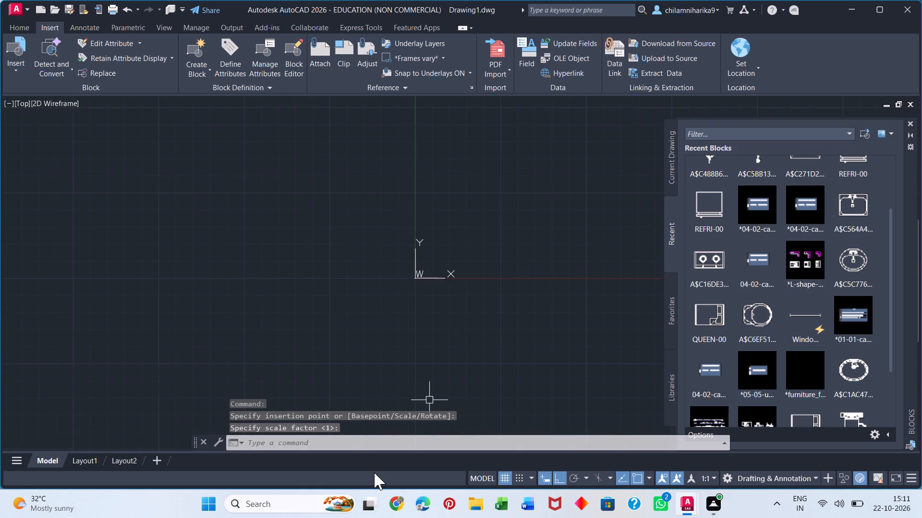
key("z")
key("Return")
key("e")
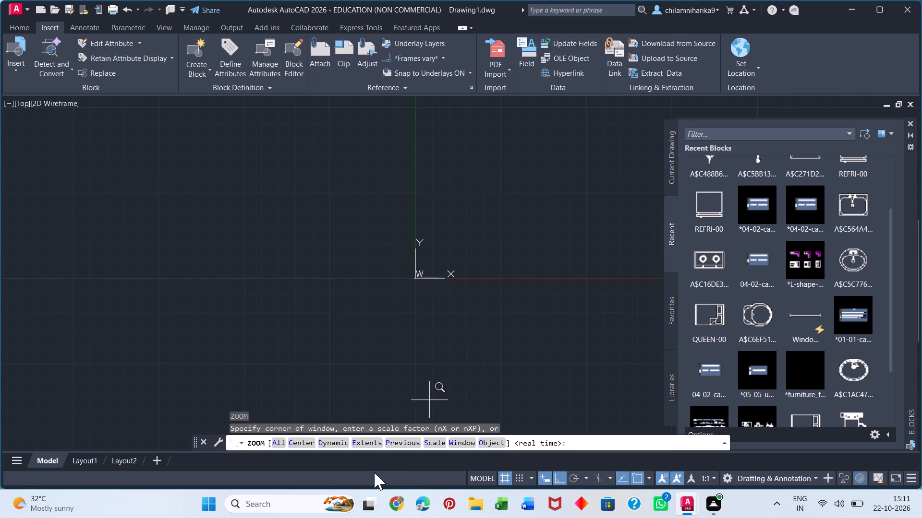
key("Return")
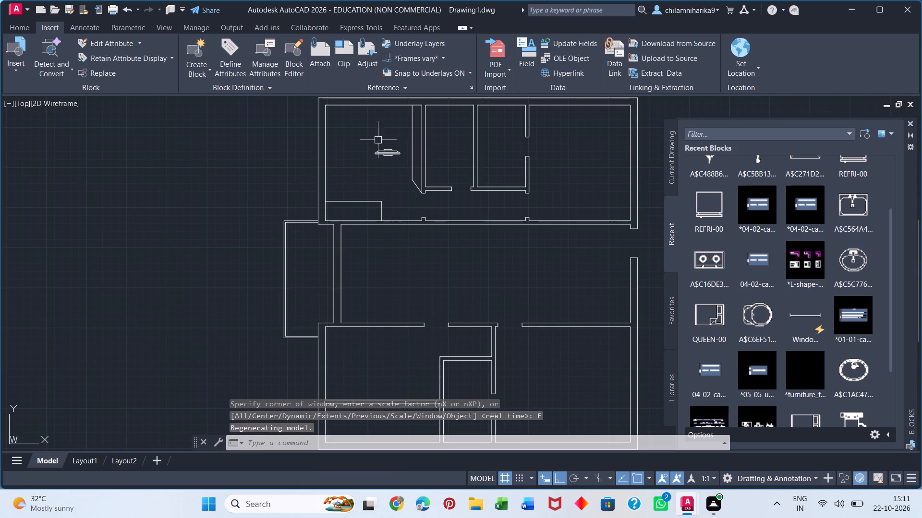
scroll(411, 112, "up", 3)
scroll(360, 321, "up", 3)
scroll(352, 274, "down", 4)
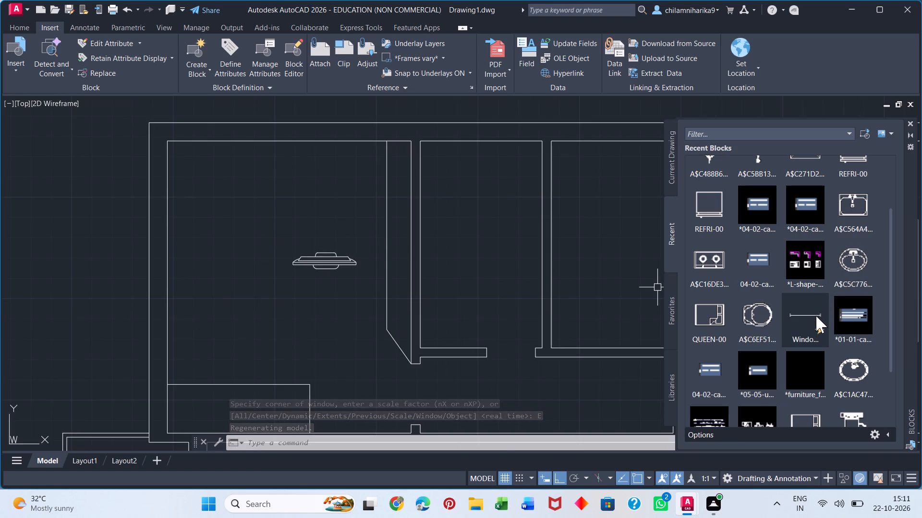
Load the 04-03-cad-blocks-net-rangues.dwg block library and look through its blocks.
left_click(674, 400)
left_click(746, 143)
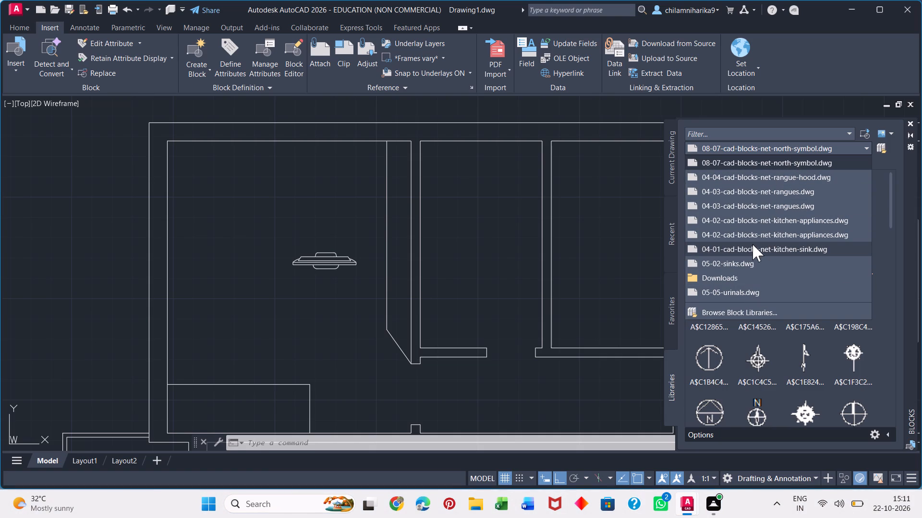
left_click(779, 191)
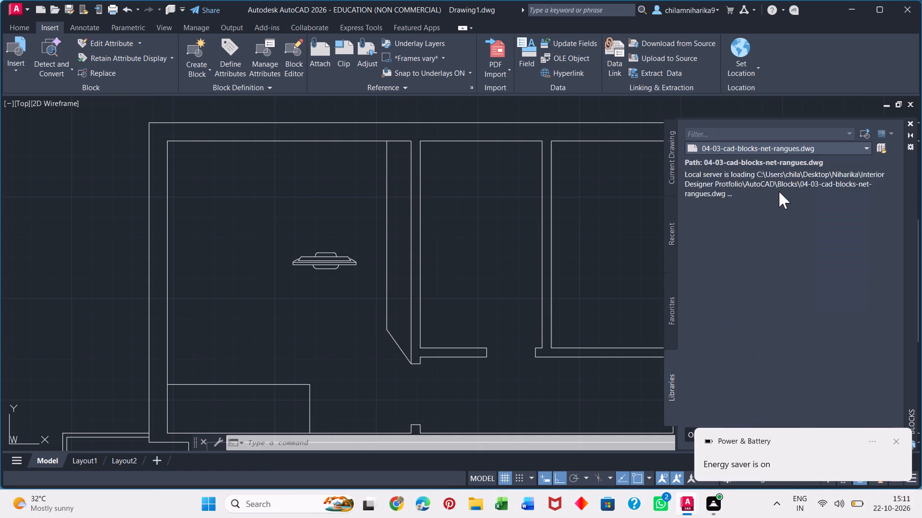
scroll(765, 334, "down", 3)
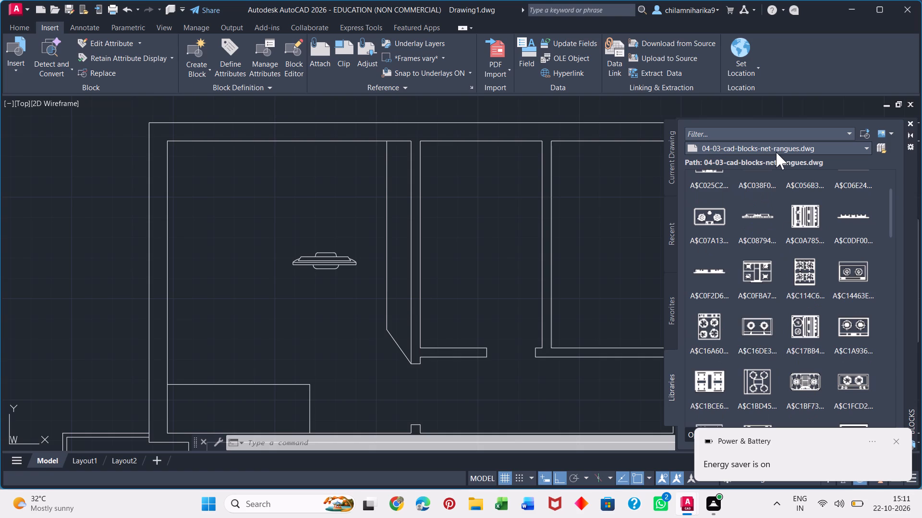
left_click(769, 148)
left_click(763, 161)
Open the 01-01-cad-blocks-net-beds.dwg file from the Downloads block library.
left_click(769, 149)
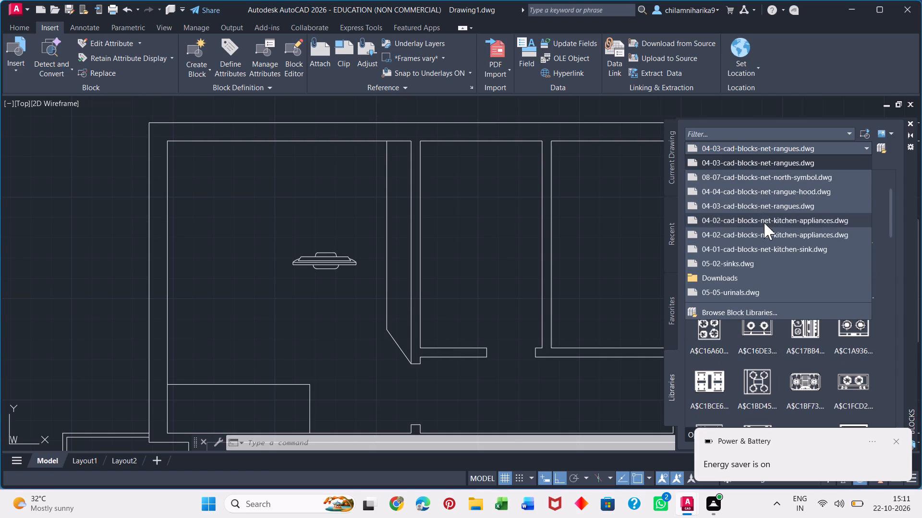
left_click(739, 278)
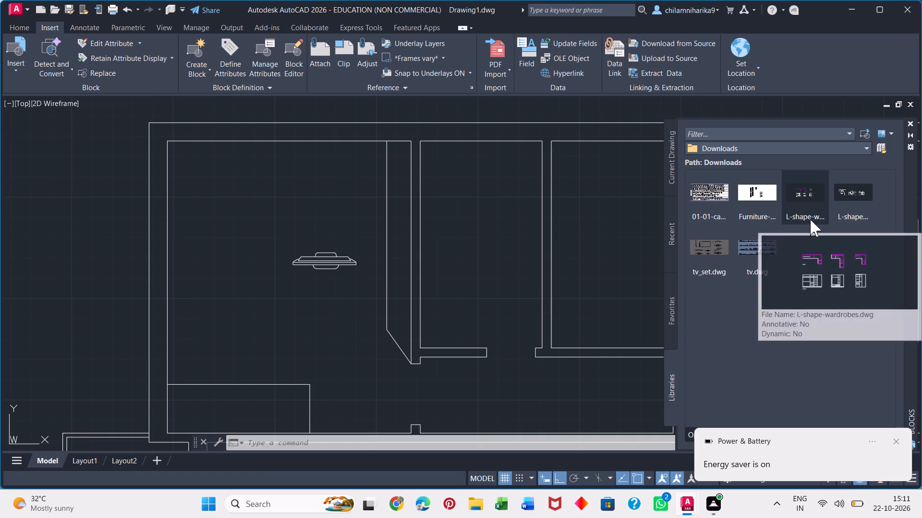
left_click(719, 199)
double_click(719, 199)
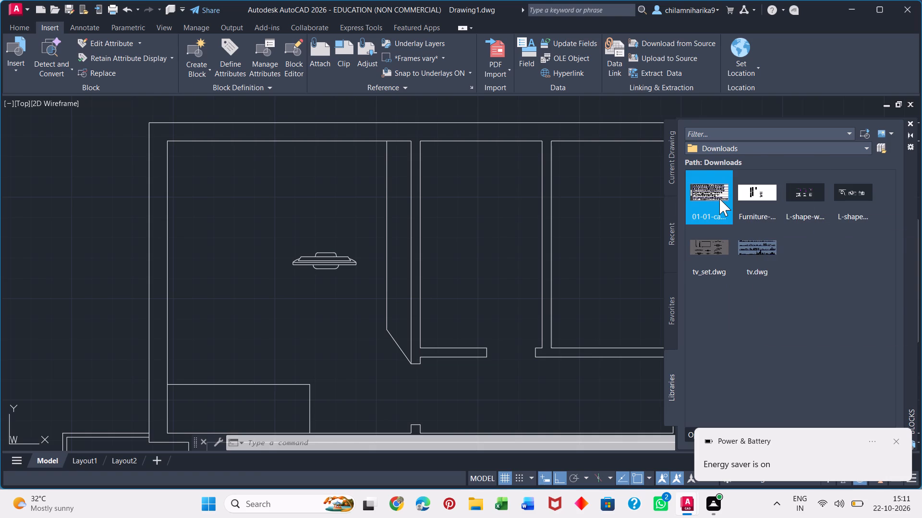
Look through the blocks in the 01-01-cad-blocks-net-beds.dwg library for a suitable double bed.
scroll(769, 311, "down", 2)
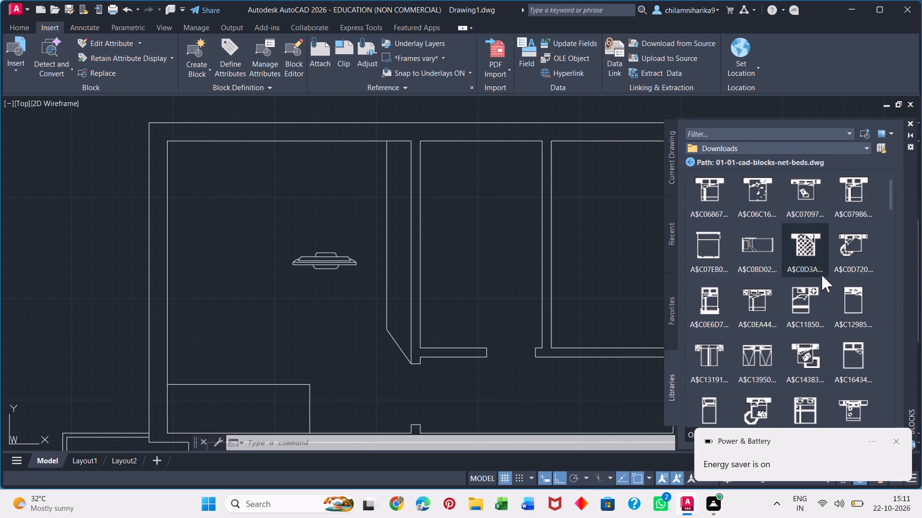
scroll(774, 275, "down", 4)
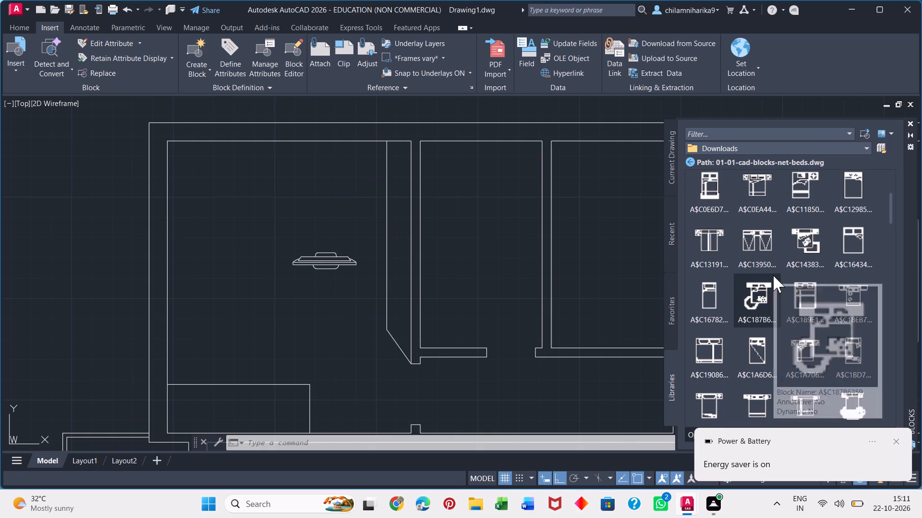
scroll(901, 288, "down", 2)
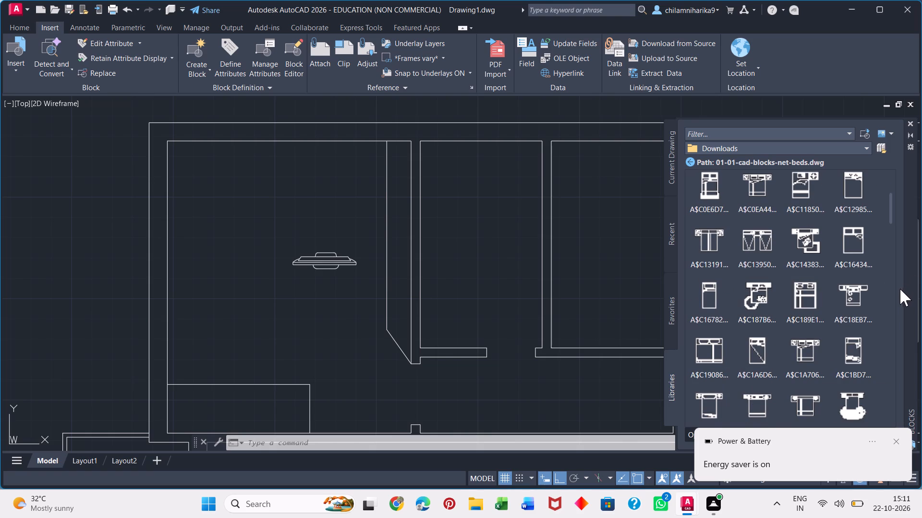
scroll(891, 290, "down", 5)
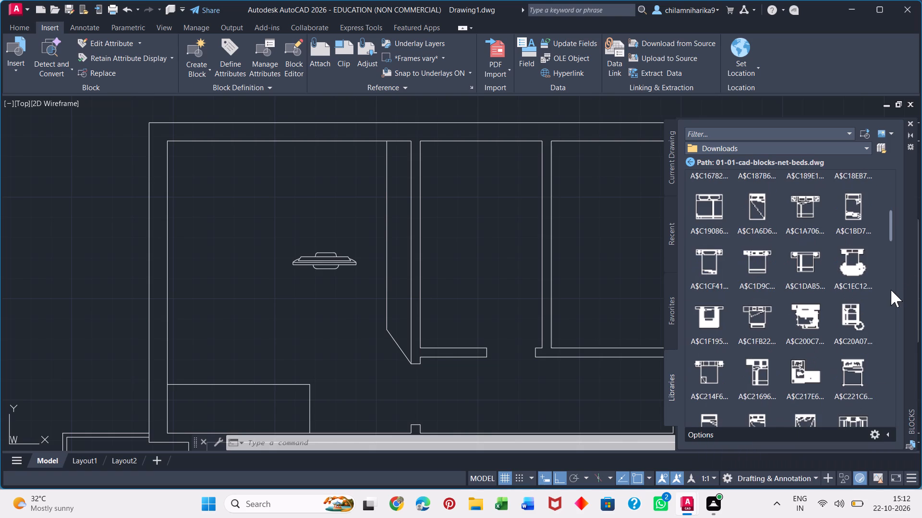
scroll(891, 290, "down", 3)
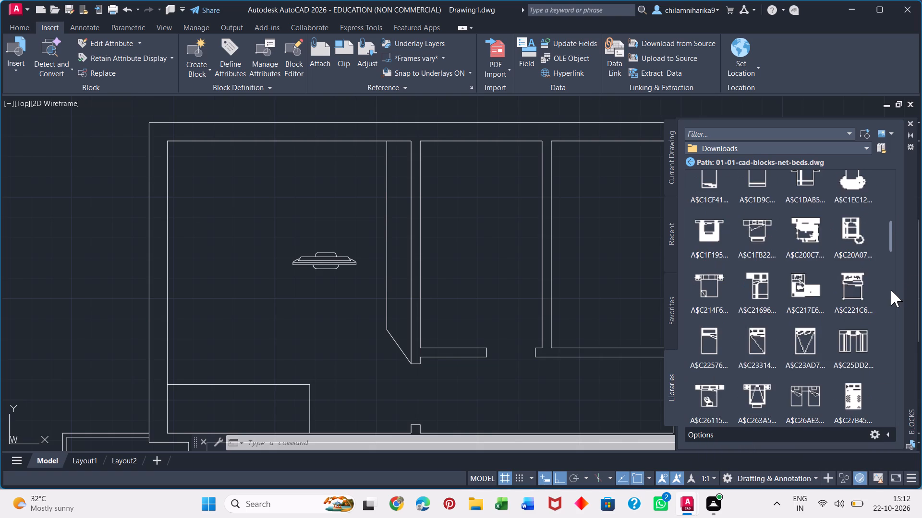
scroll(891, 290, "down", 6)
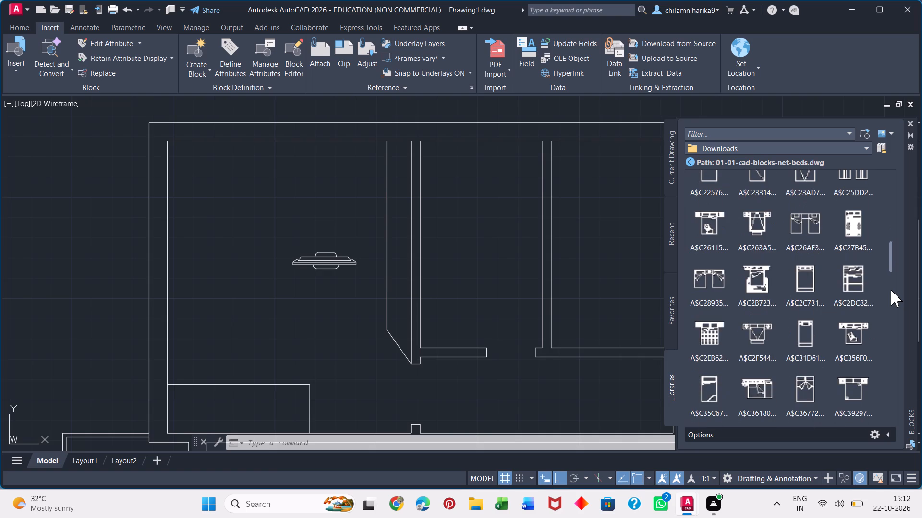
scroll(891, 290, "down", 2)
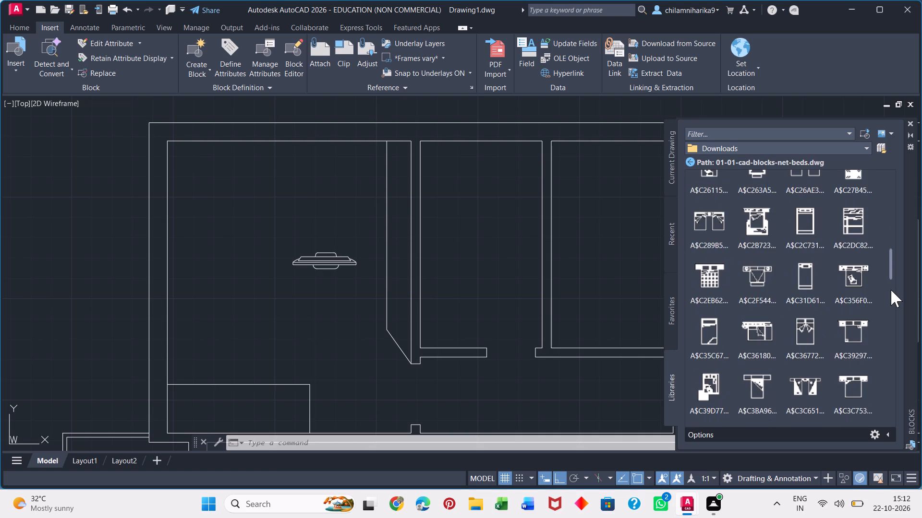
scroll(891, 290, "down", 8)
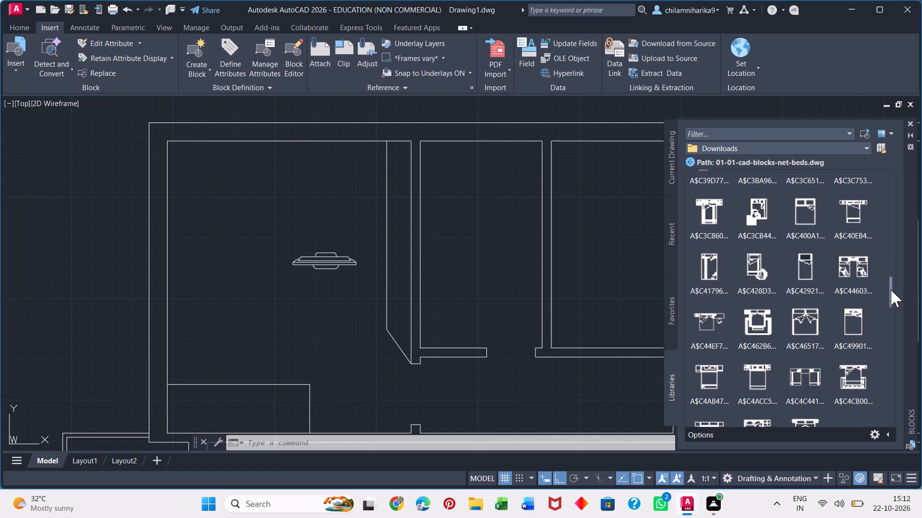
scroll(891, 290, "down", 9)
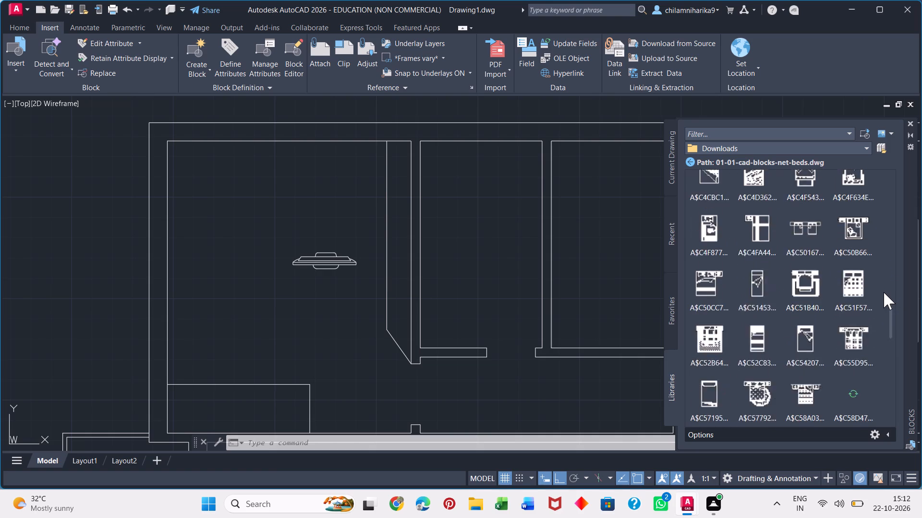
scroll(884, 292, "down", 11)
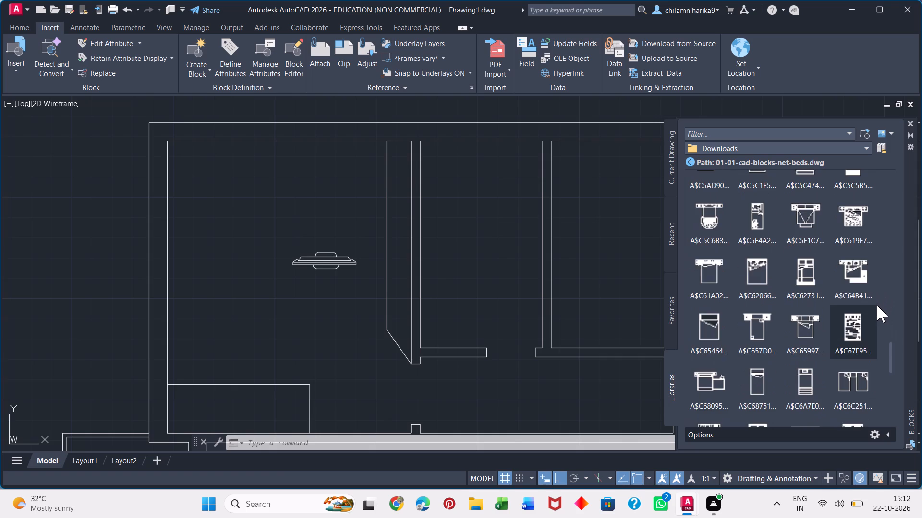
scroll(877, 305, "down", 7)
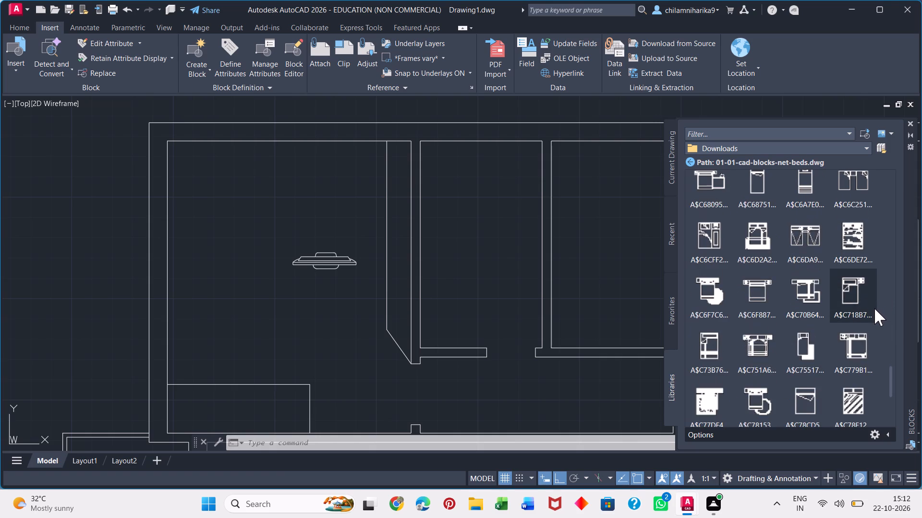
scroll(874, 308, "down", 3)
scroll(902, 281, "down", 3)
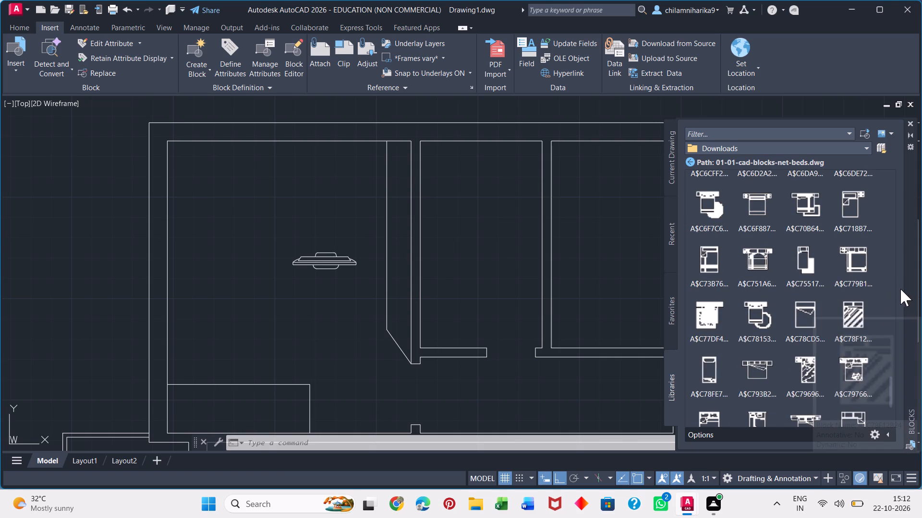
scroll(900, 289, "down", 3)
scroll(891, 329, "down", 4)
scroll(890, 398, "down", 5)
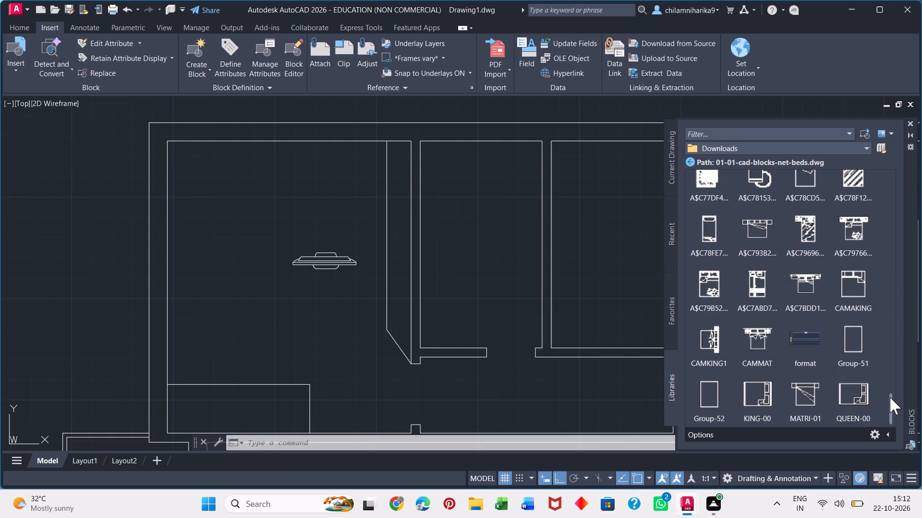
scroll(890, 390, "up", 2)
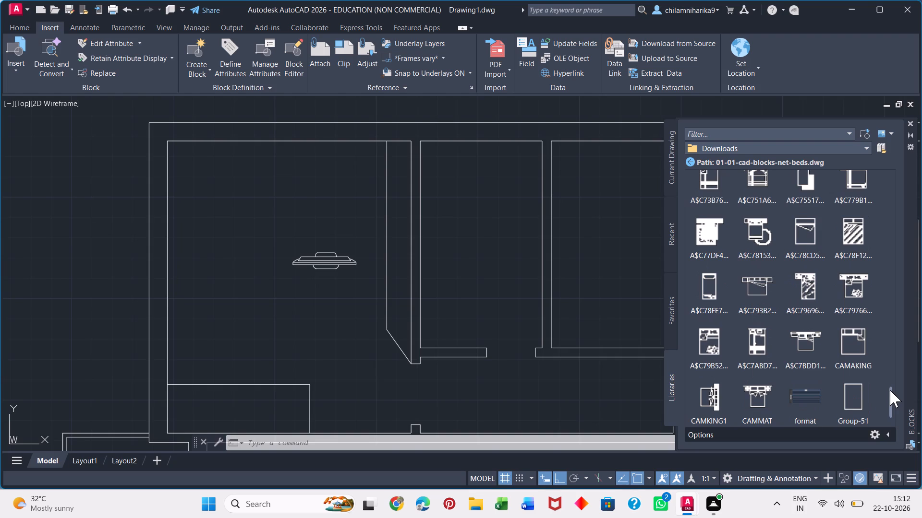
scroll(890, 390, "down", 1)
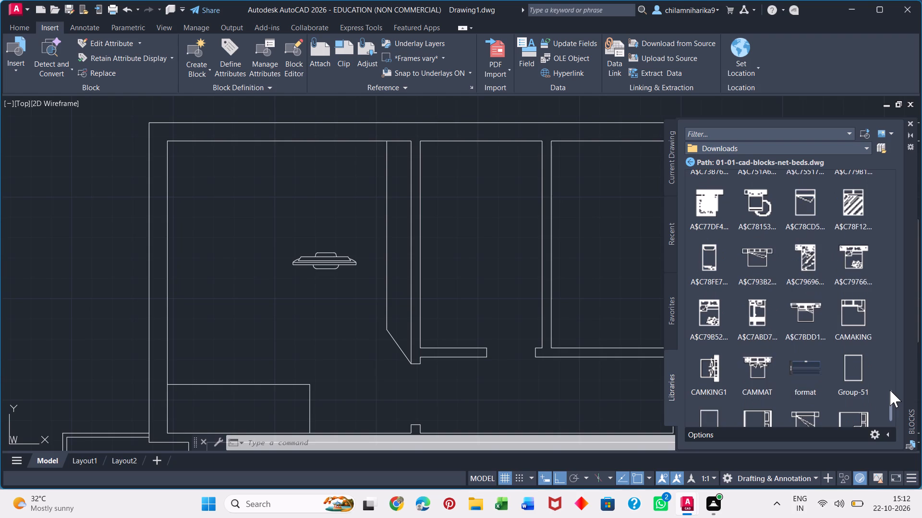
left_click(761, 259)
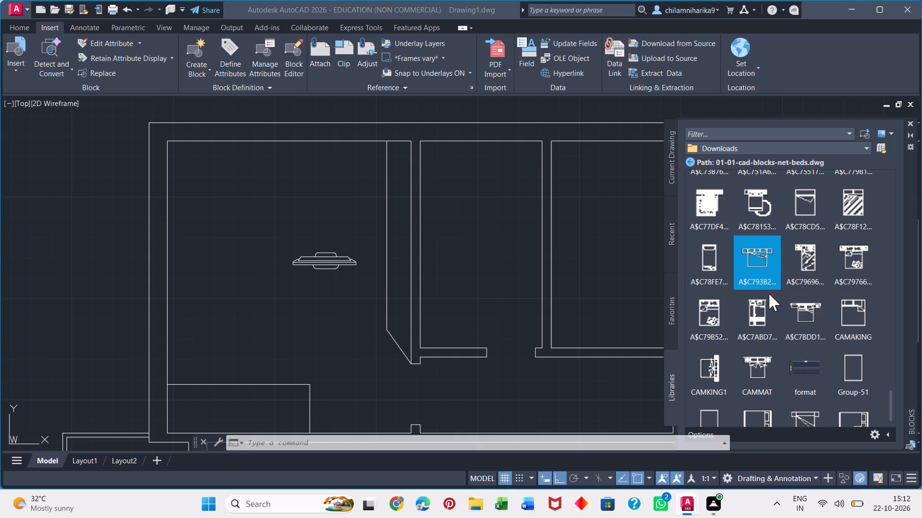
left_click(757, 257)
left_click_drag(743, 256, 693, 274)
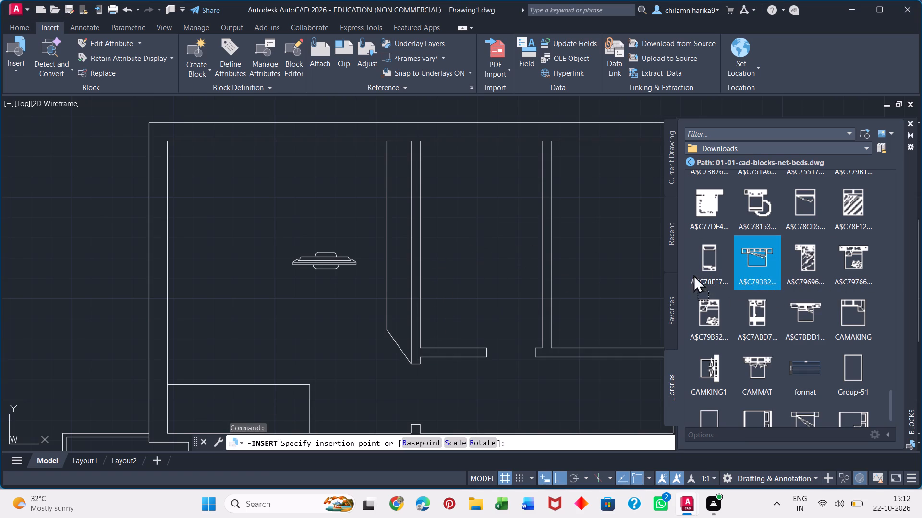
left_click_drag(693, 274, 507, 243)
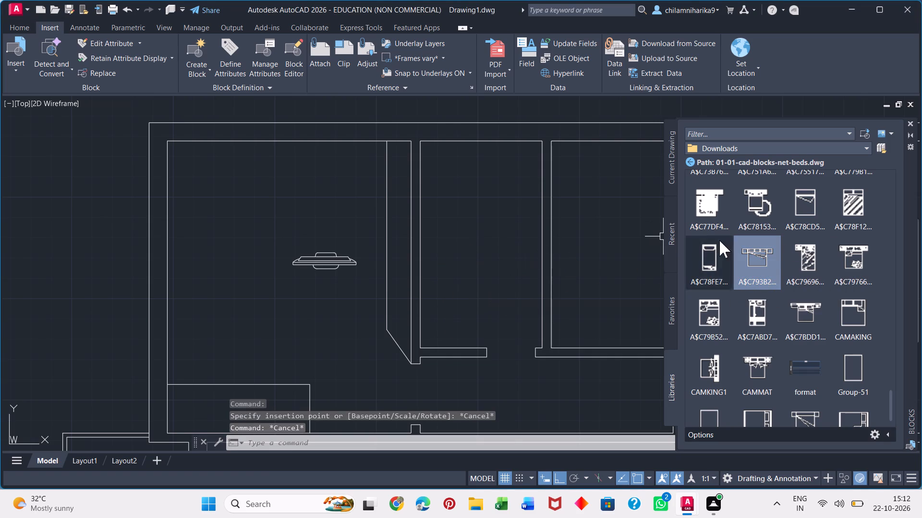
Insert the A$C793B2… double-bed block with two bedside tables in the top middle room, across its right-hand partition.
left_click(737, 258)
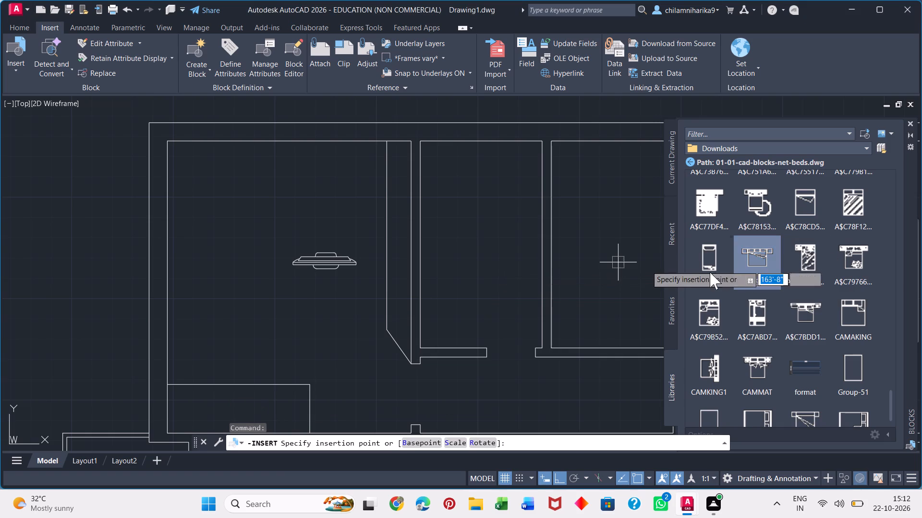
right_click(764, 264)
left_click(788, 270)
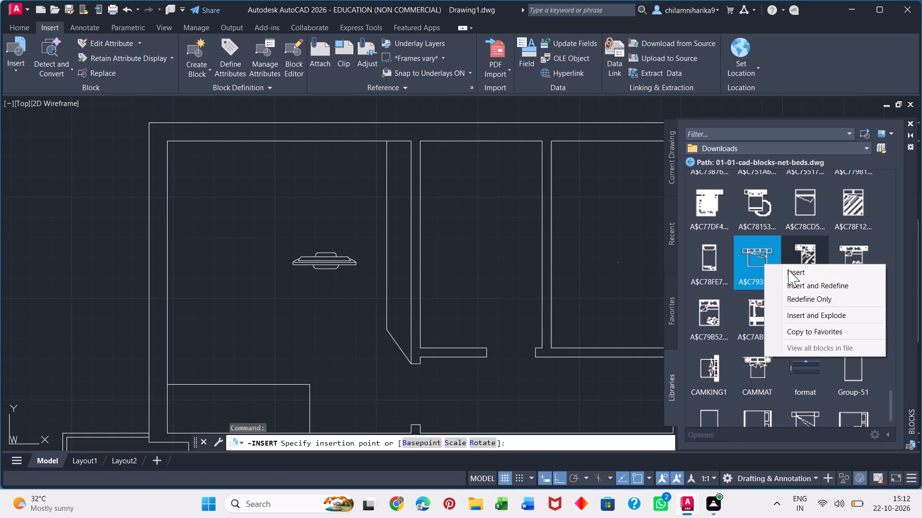
left_click(461, 280)
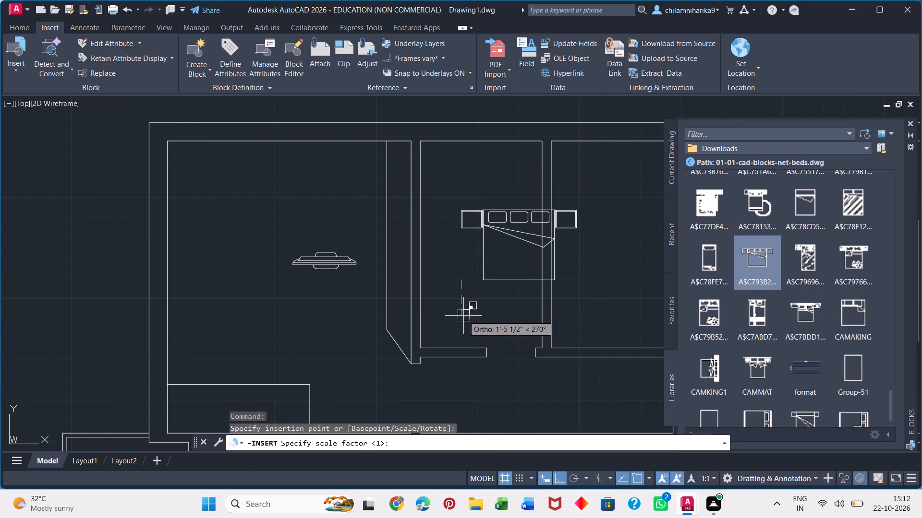
left_click(496, 308)
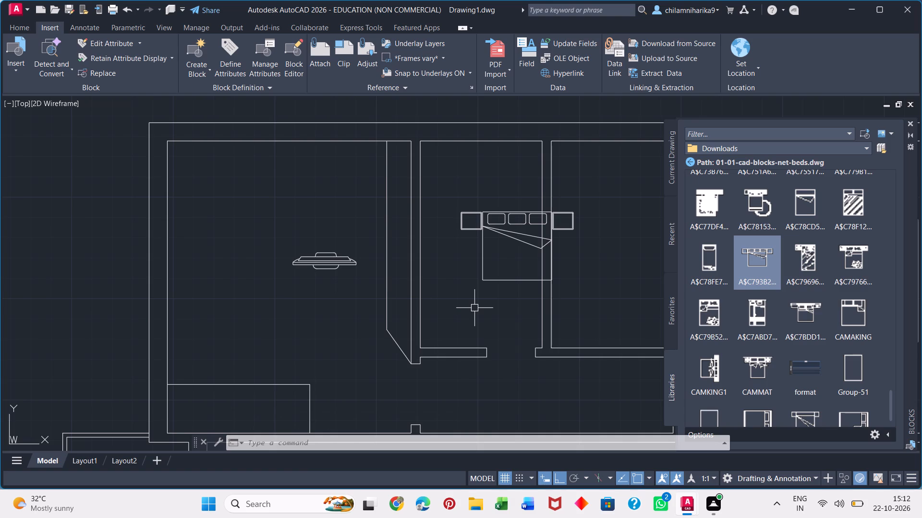
Load the recent 04-02-cad-blocks-net-kitchen-appliances.dwg block library and look through its blocks.
left_click(813, 149)
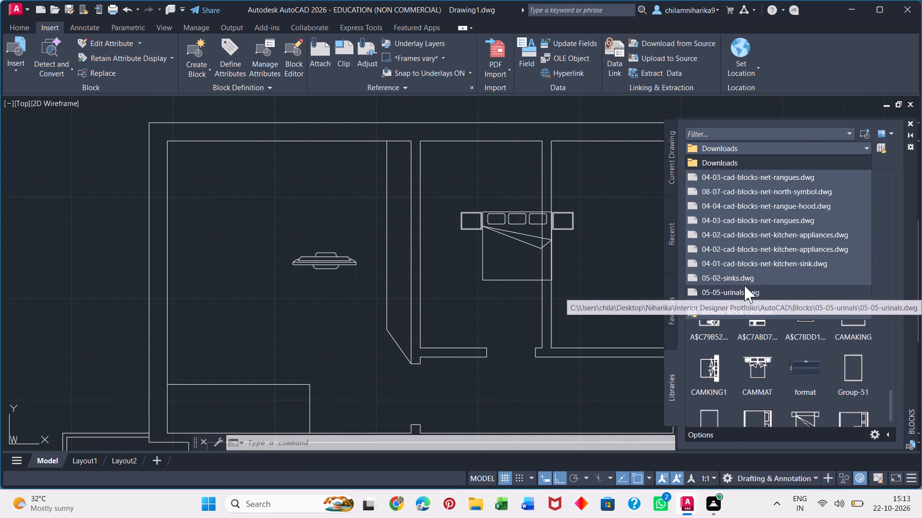
left_click(765, 237)
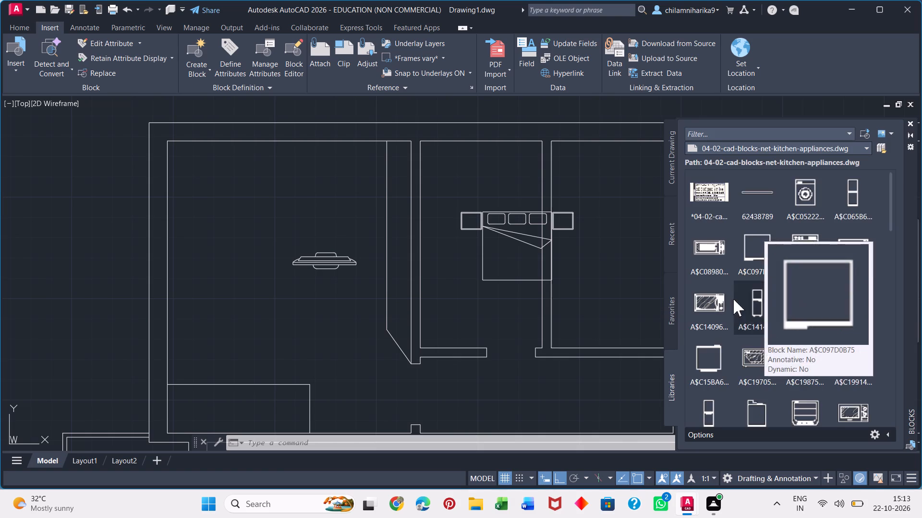
scroll(735, 344, "down", 4)
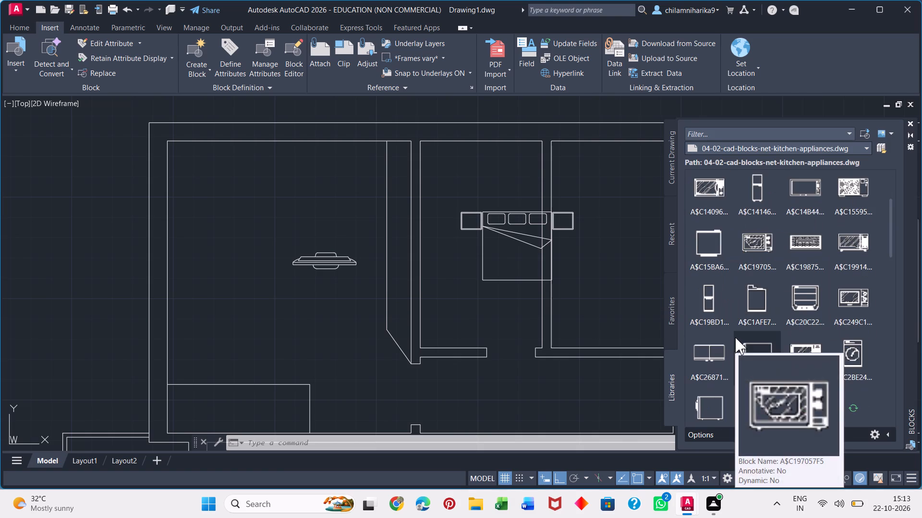
scroll(735, 337, "down", 4)
Load the 05-02-sinks.dwg block library and look through its sink blocks down to the end of the list.
left_click(748, 146)
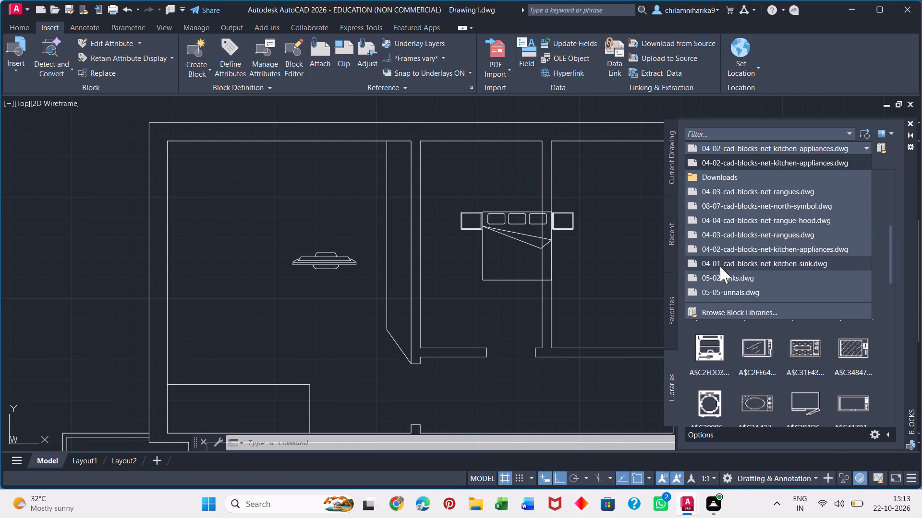
left_click(723, 275)
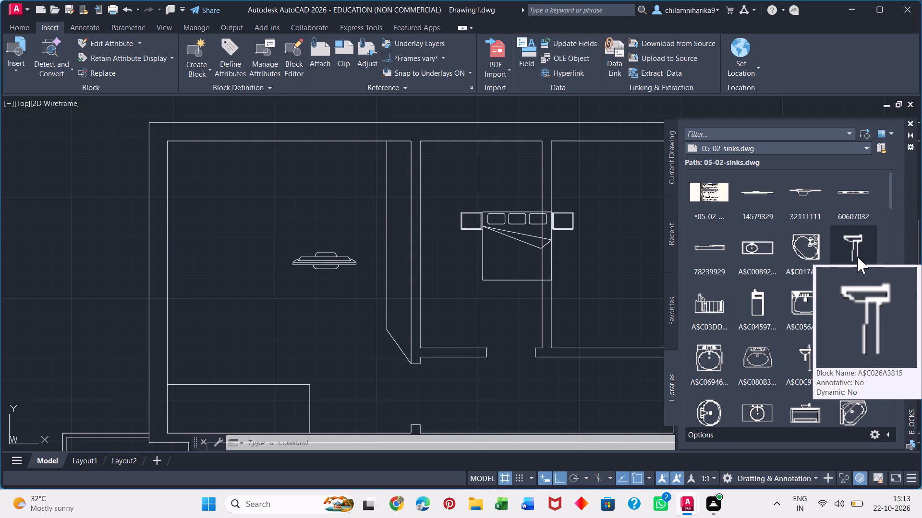
scroll(722, 341, "down", 6)
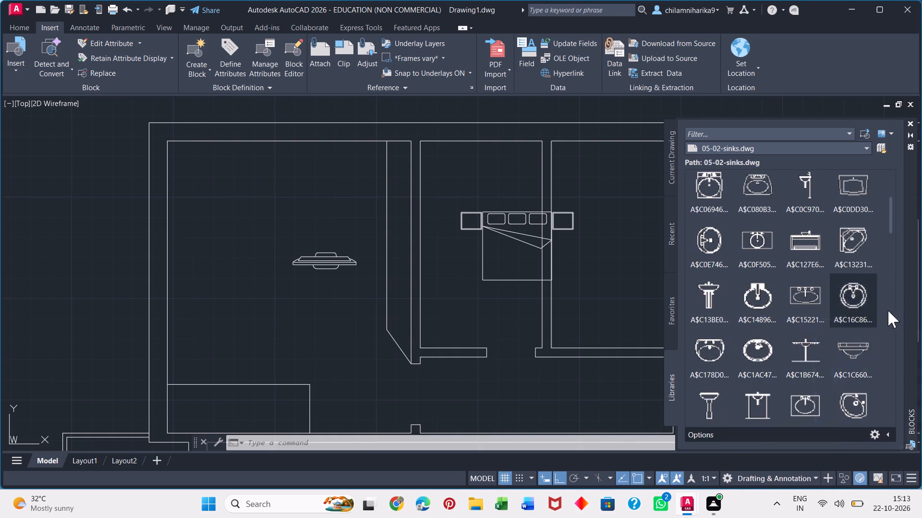
scroll(891, 310, "down", 12)
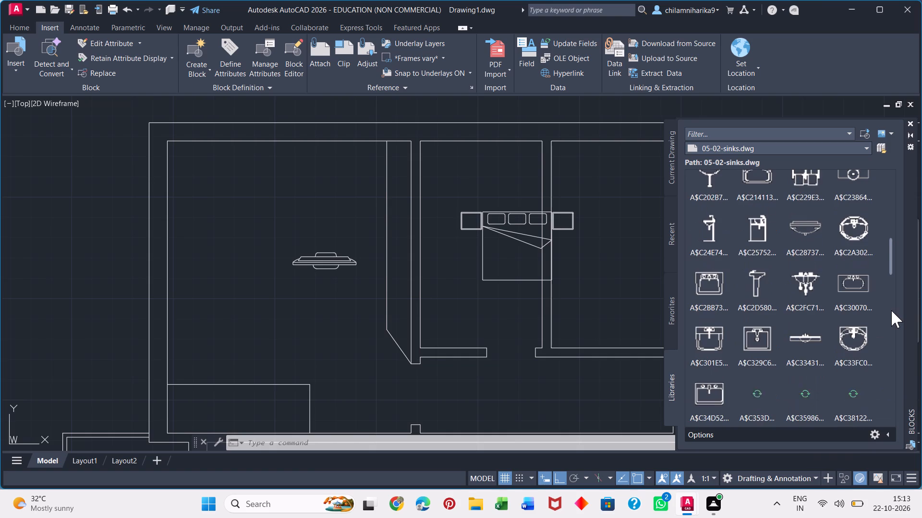
scroll(891, 310, "down", 8)
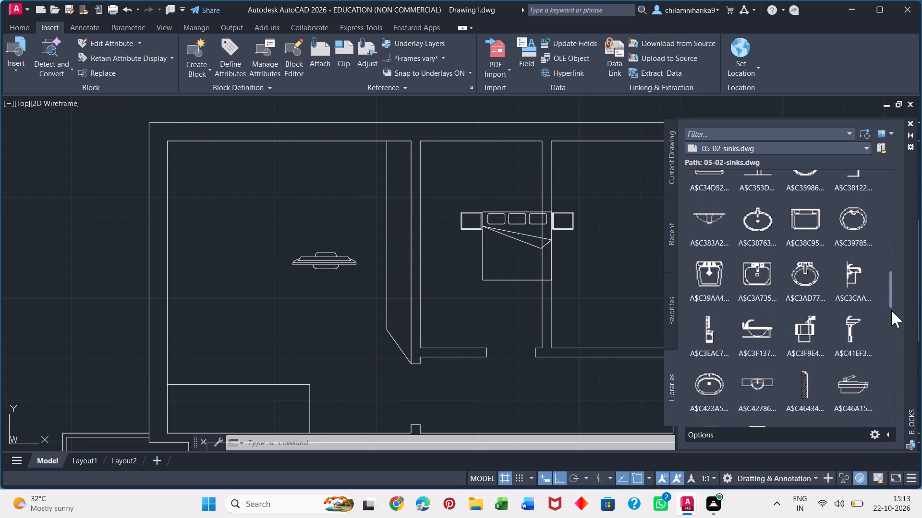
scroll(891, 310, "down", 4)
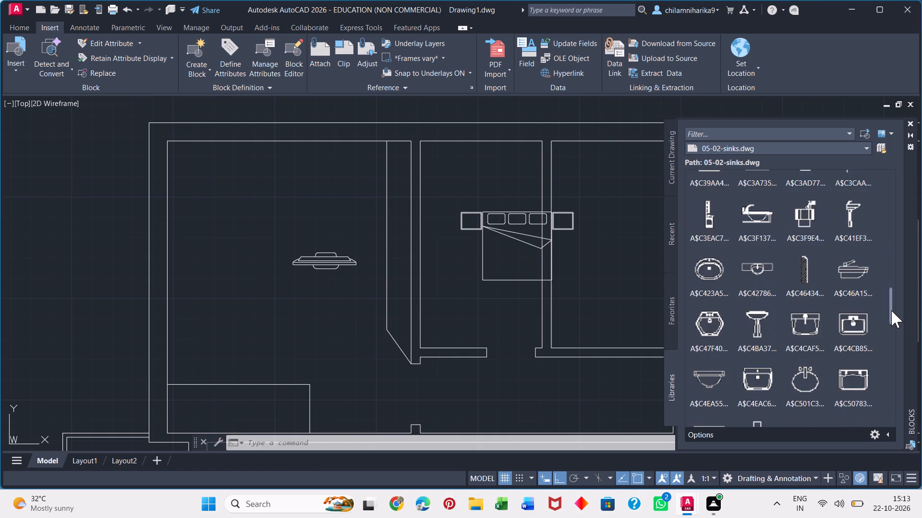
scroll(891, 310, "down", 12)
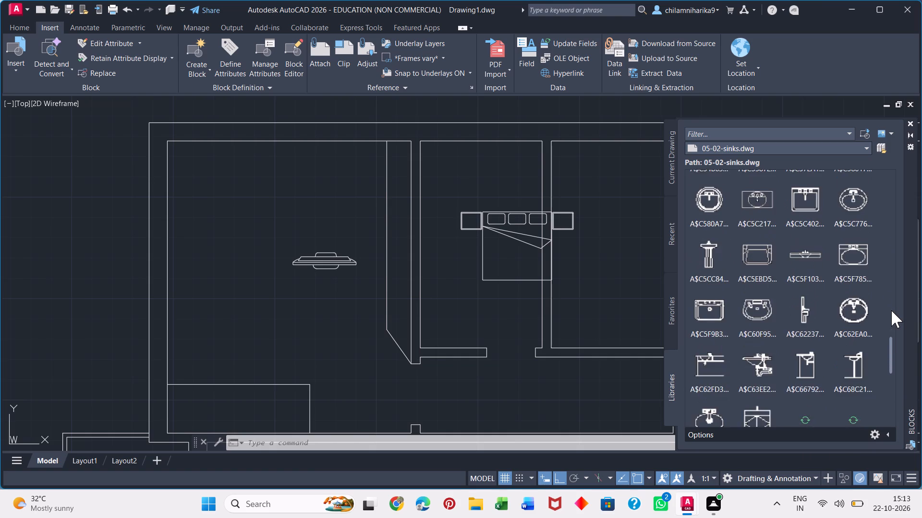
scroll(891, 310, "down", 13)
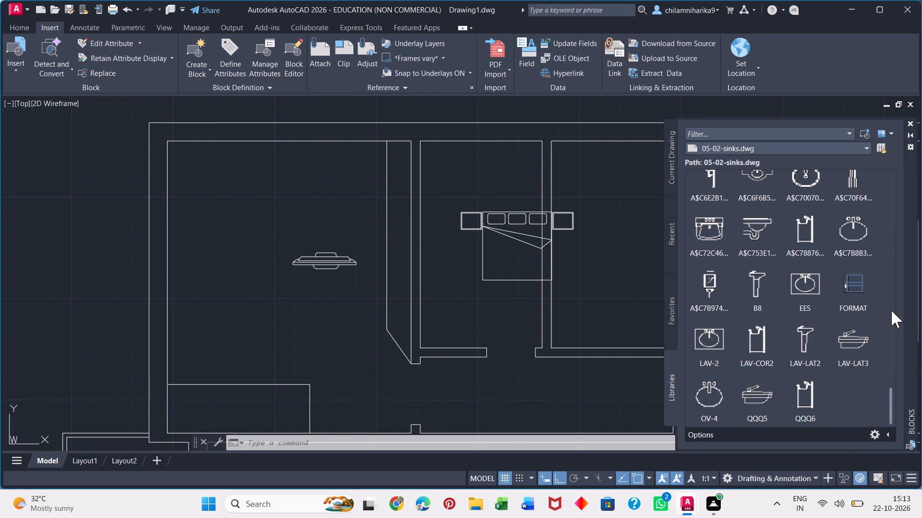
scroll(891, 310, "down", 3)
Remove the missing 04-02-cad-blocks-net-kitchen-appliances.dwg entry from the recent block libraries.
left_click(806, 150)
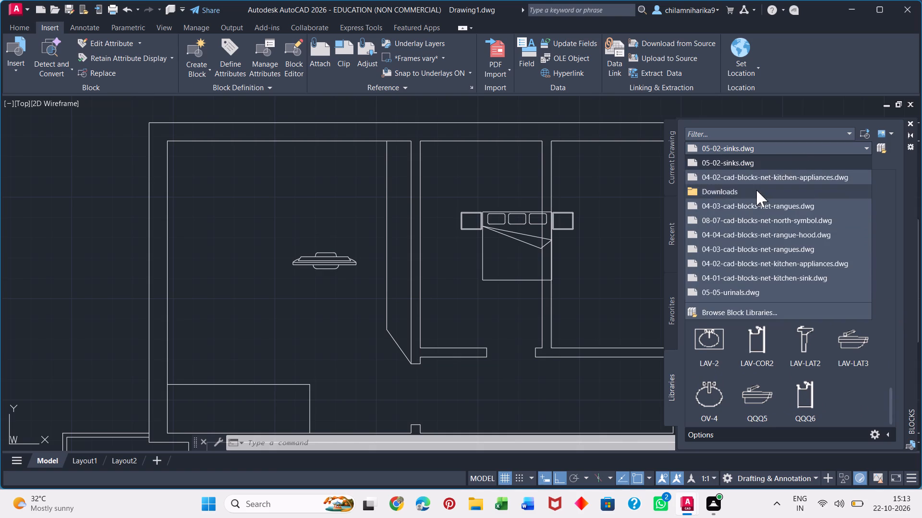
left_click(763, 268)
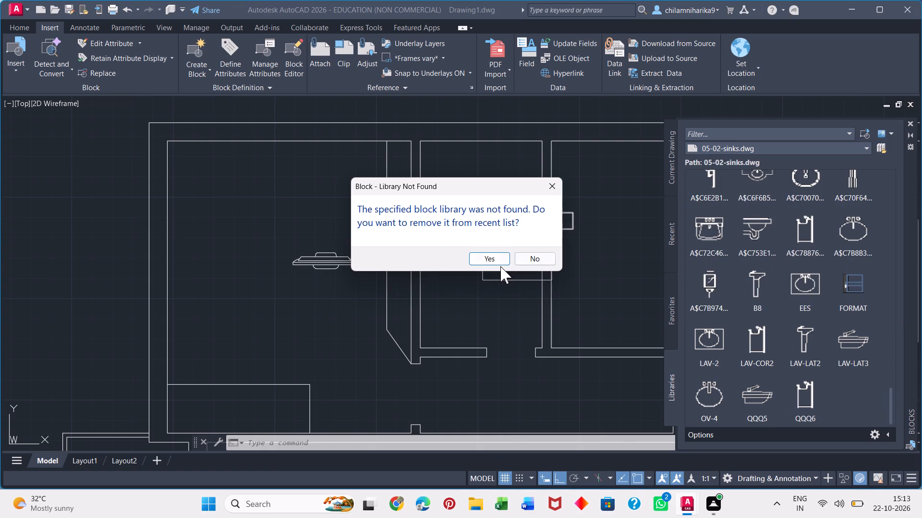
left_click(491, 257)
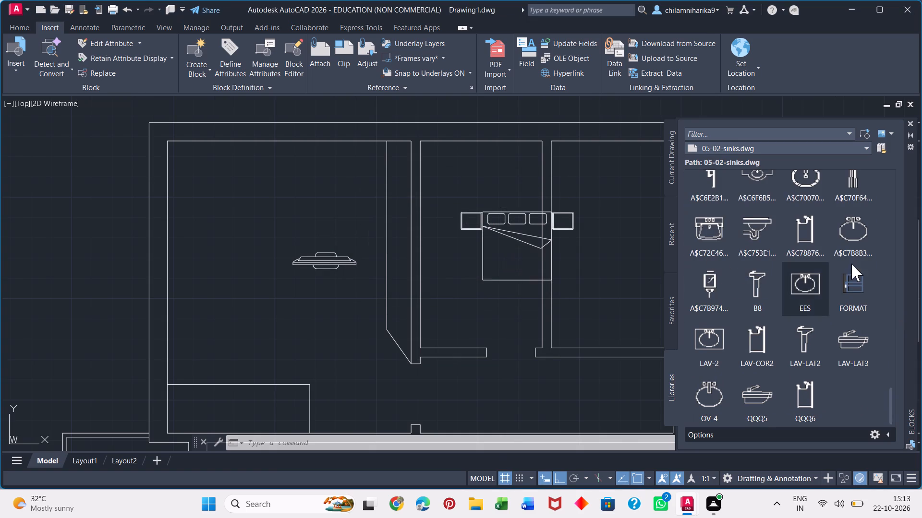
scroll(799, 242, "down", 6)
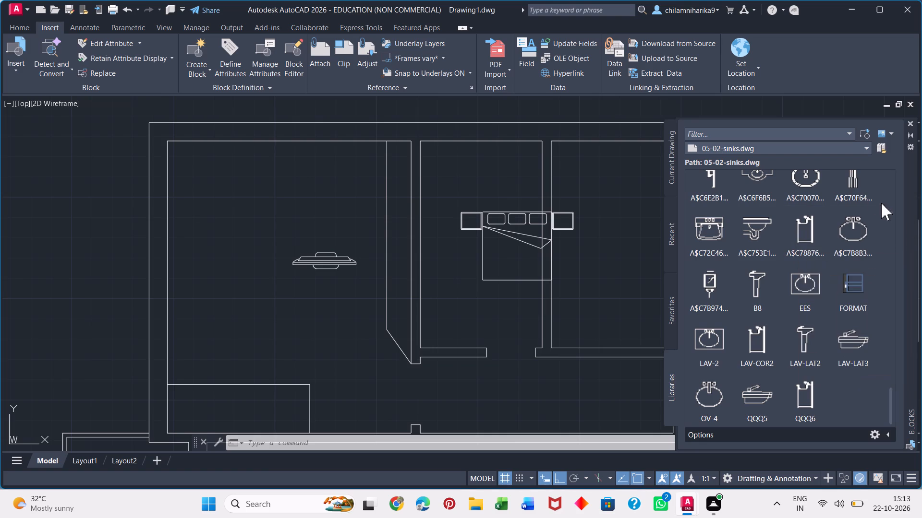
Load the recent 04-01-cad-blocks-net-kitchen-sink.dwg block library.
left_click(748, 147)
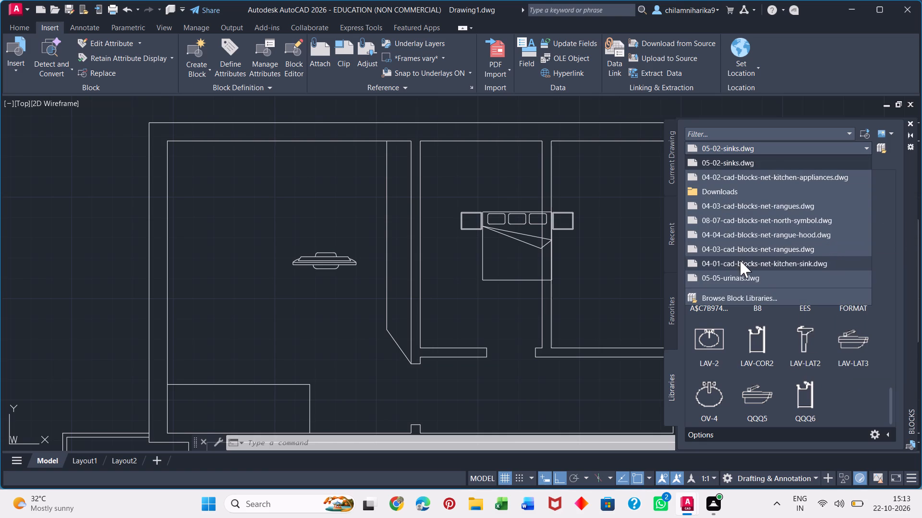
left_click(740, 261)
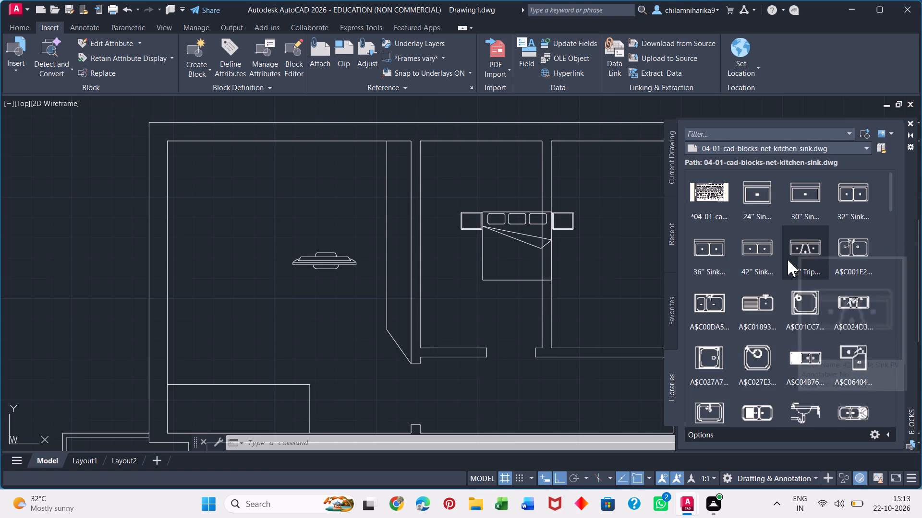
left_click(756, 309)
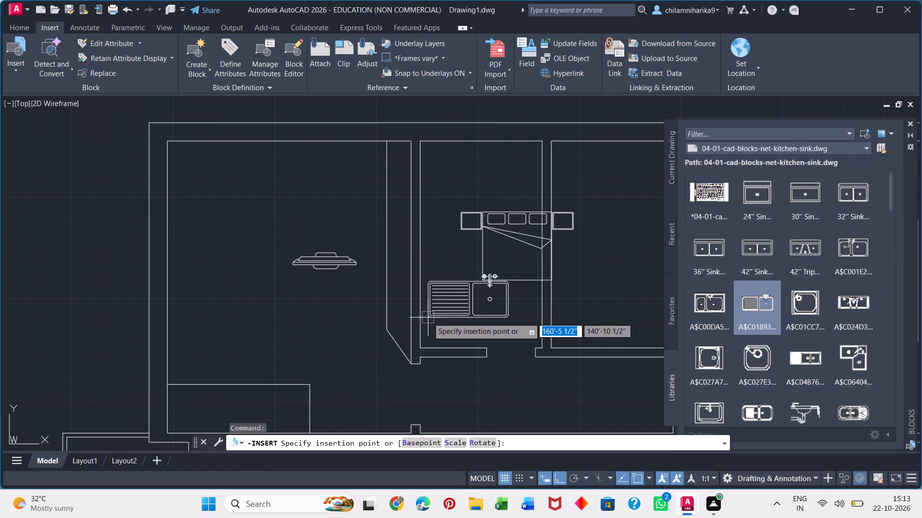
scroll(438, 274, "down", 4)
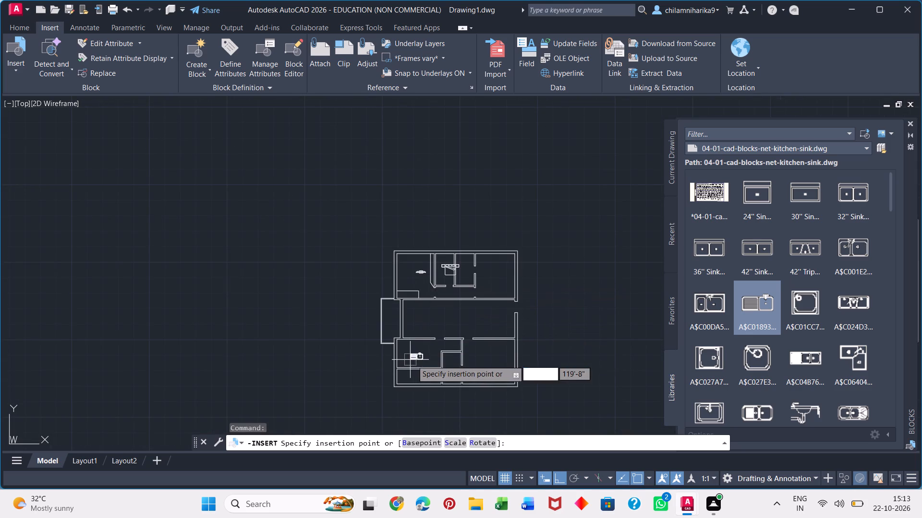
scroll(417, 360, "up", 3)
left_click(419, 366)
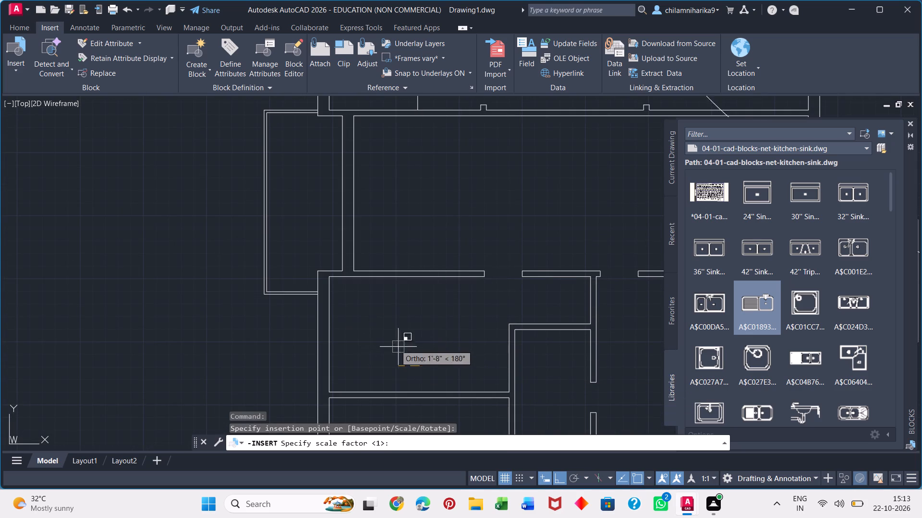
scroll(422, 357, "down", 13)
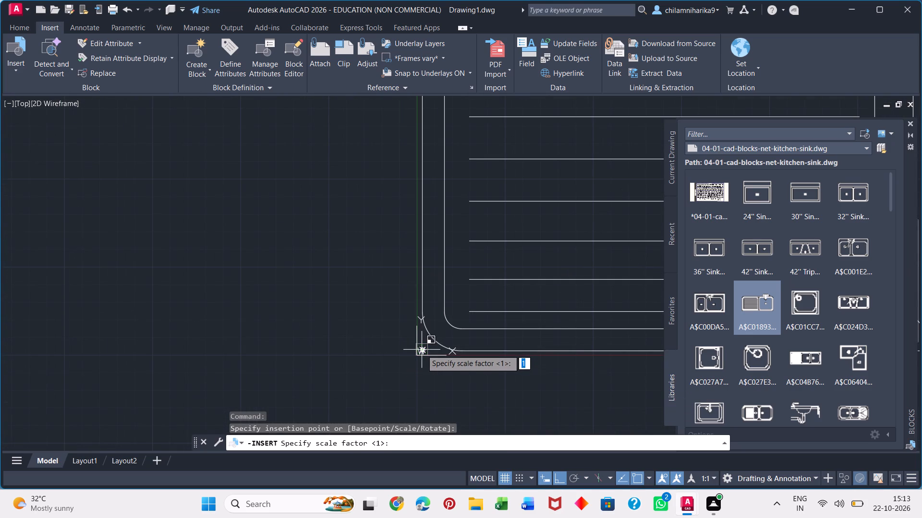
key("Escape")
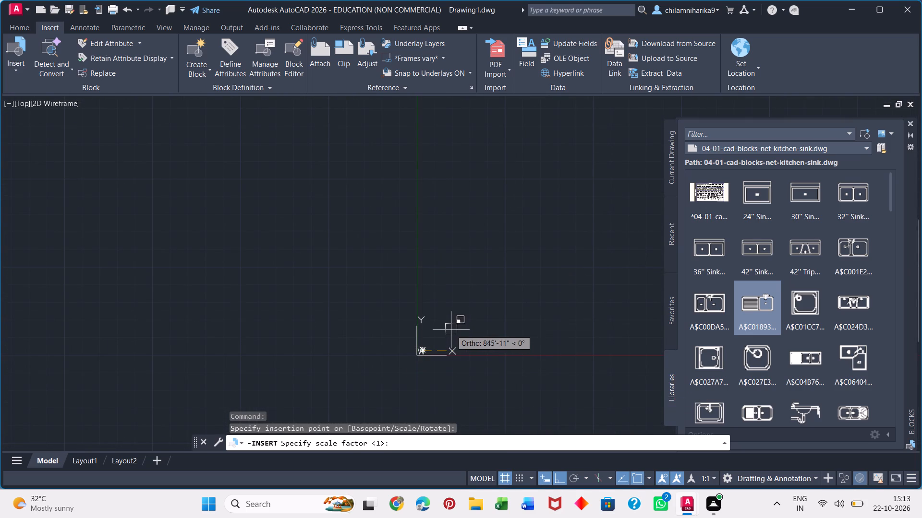
Insert the A$C01893… sink block with drainboard in the plan's lower left room, setting its scale freehand.
key("z")
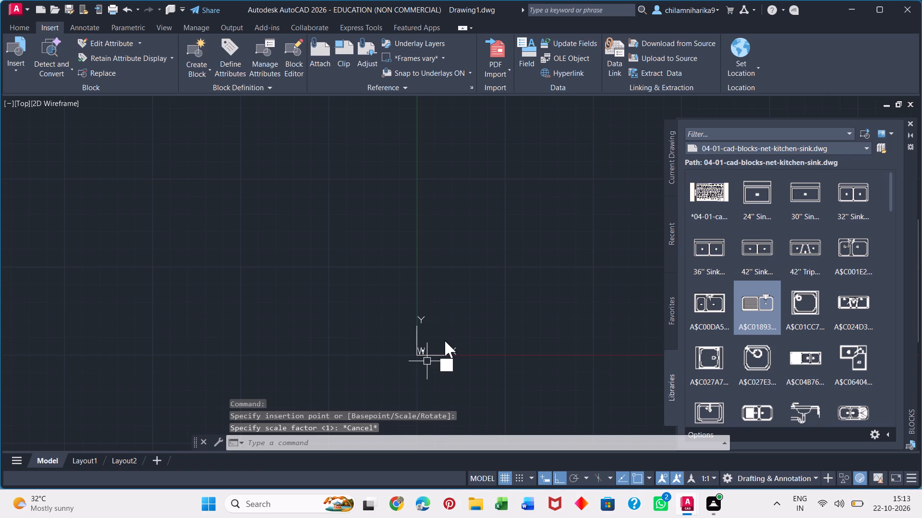
key("Return")
key("e")
key("Return")
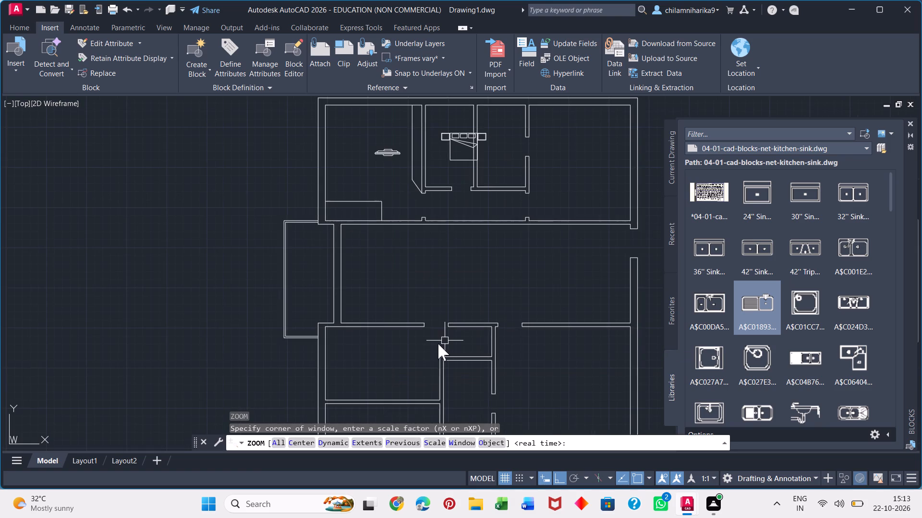
scroll(436, 347, "down", 3)
left_click(768, 306)
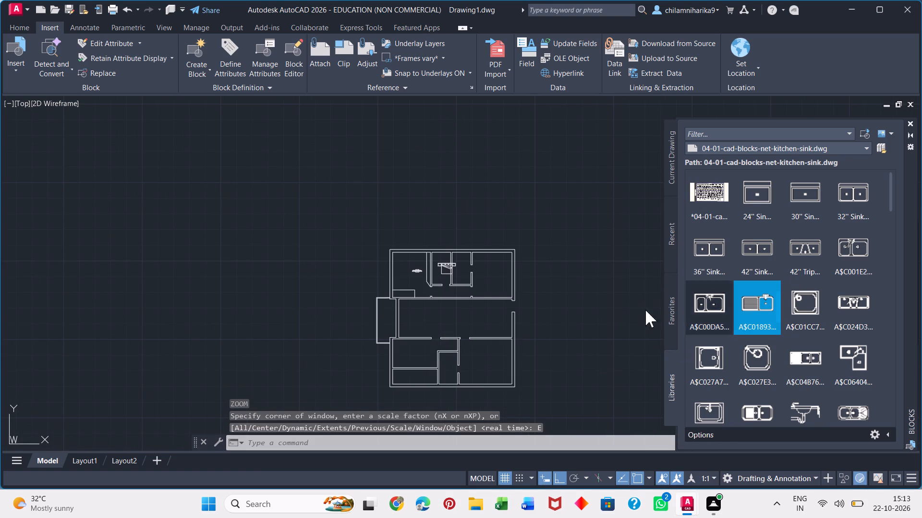
left_click(404, 356)
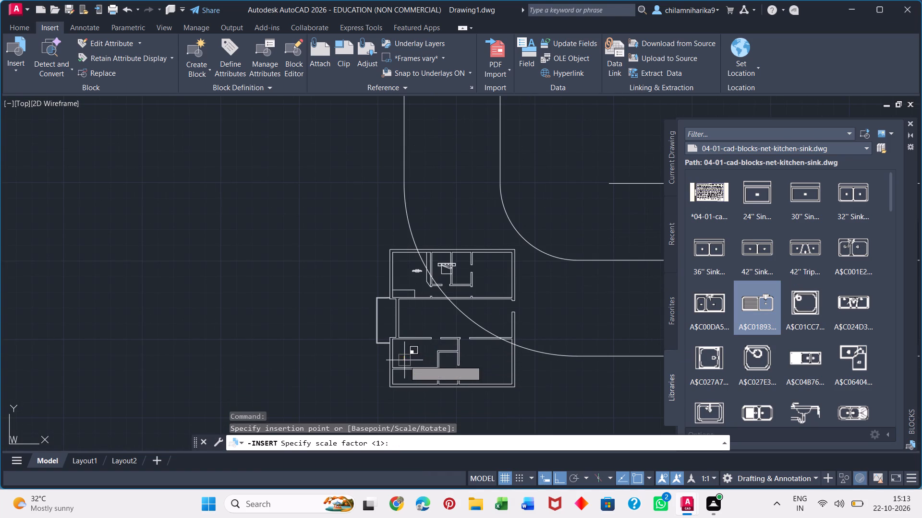
left_click(401, 360)
Scale the oversized sink block down freehand about its upper right corner.
scroll(479, 344, "down", 5)
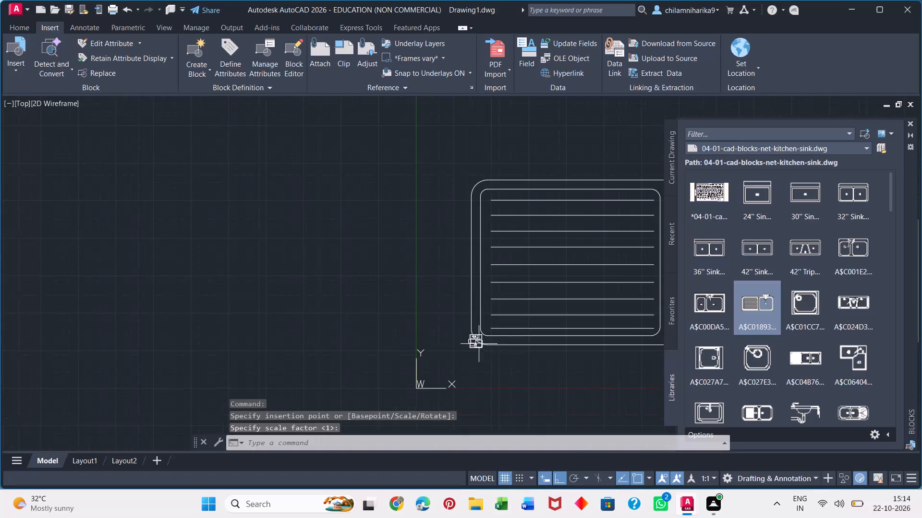
scroll(476, 289, "down", 4)
scroll(503, 279, "up", 3)
left_click(483, 232)
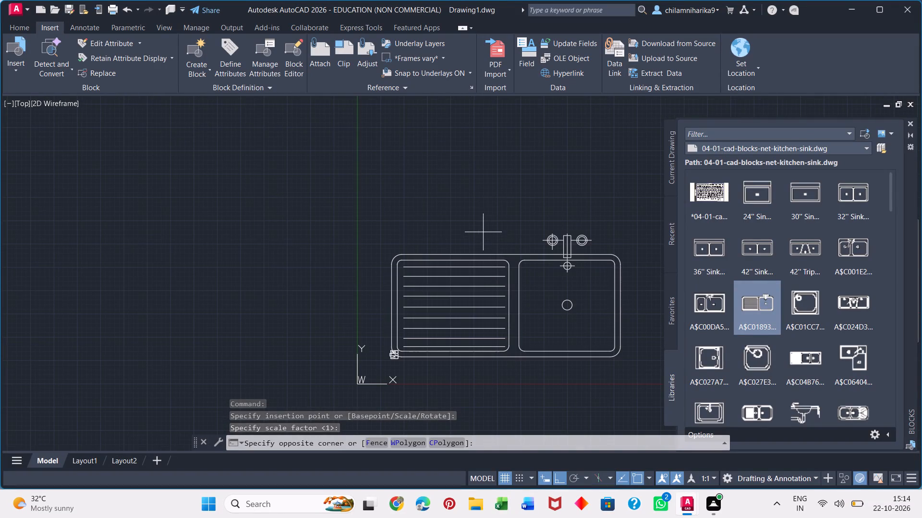
left_click(434, 308)
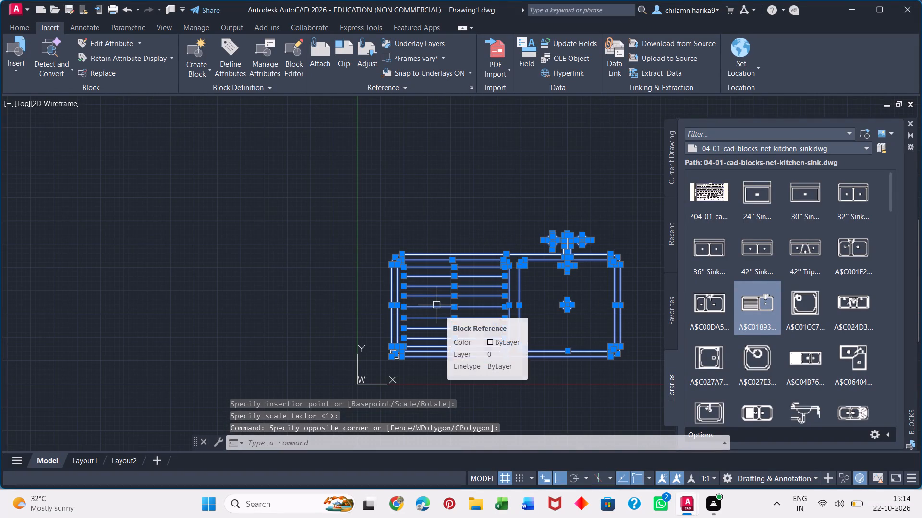
key("s")
key("c")
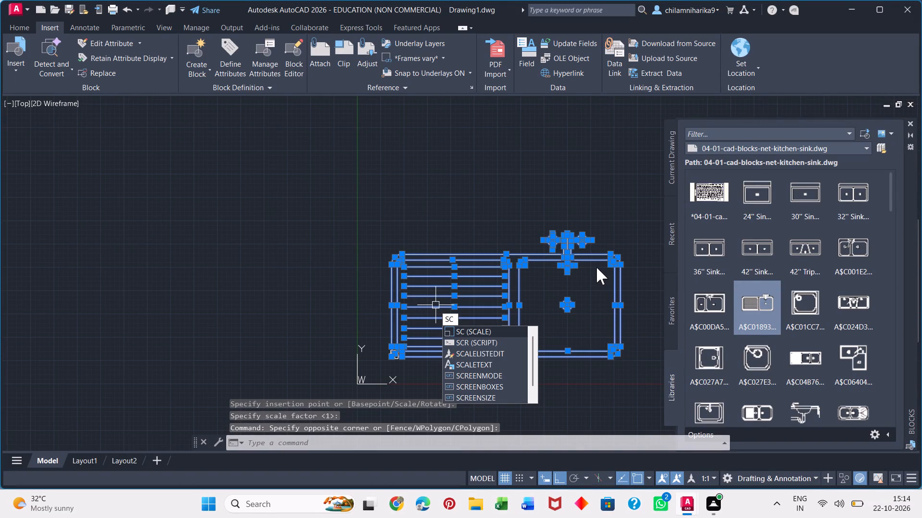
key("Return")
left_click(612, 254)
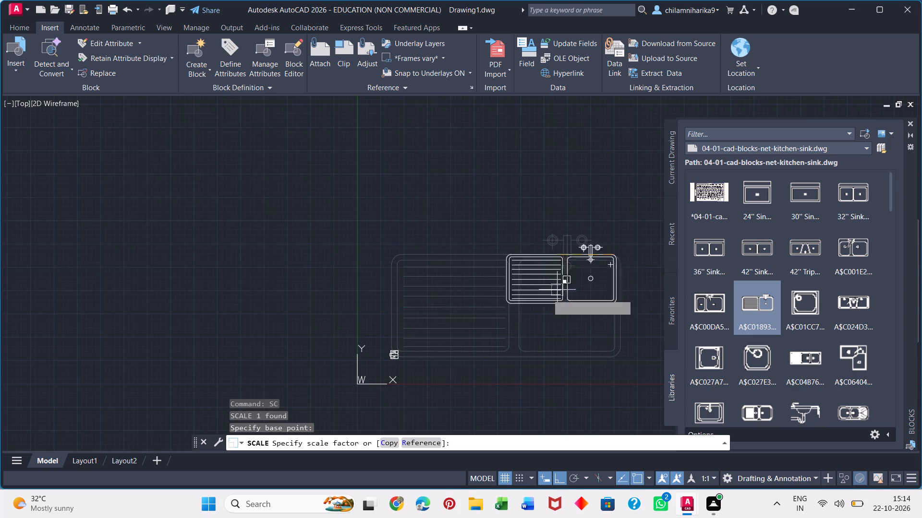
left_click(609, 259)
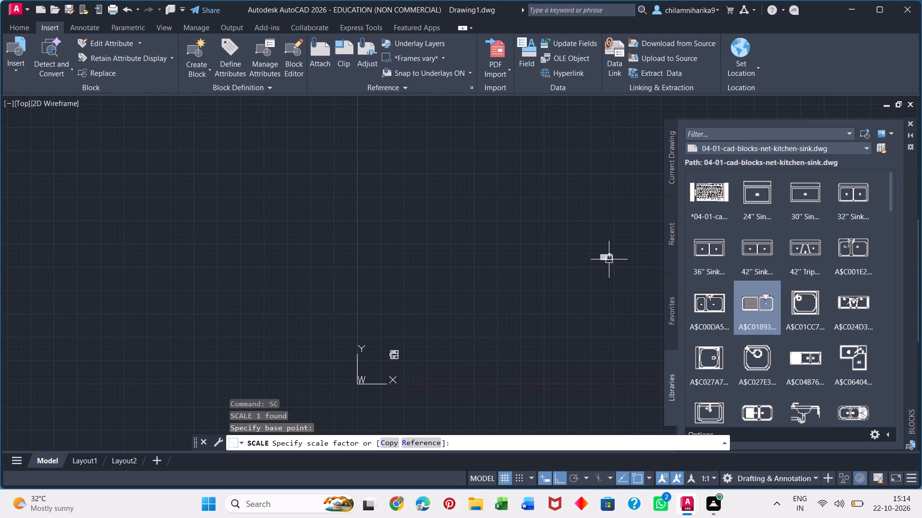
Move the reduced sink block horizontally back toward the floor plan, in line with the lower left room.
left_click(624, 244)
left_click_drag(561, 289, 567, 286)
key("m")
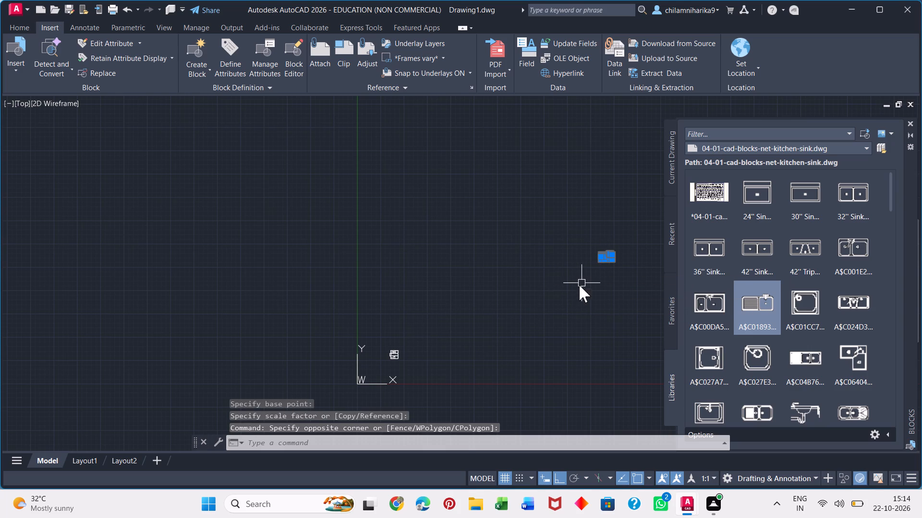
key("Return")
left_click_drag(604, 259, 584, 262)
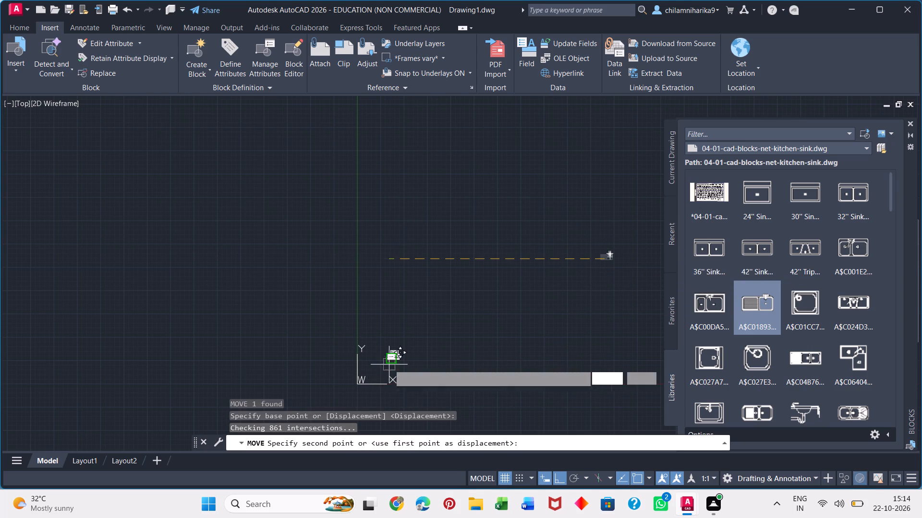
scroll(391, 357, "up", 11)
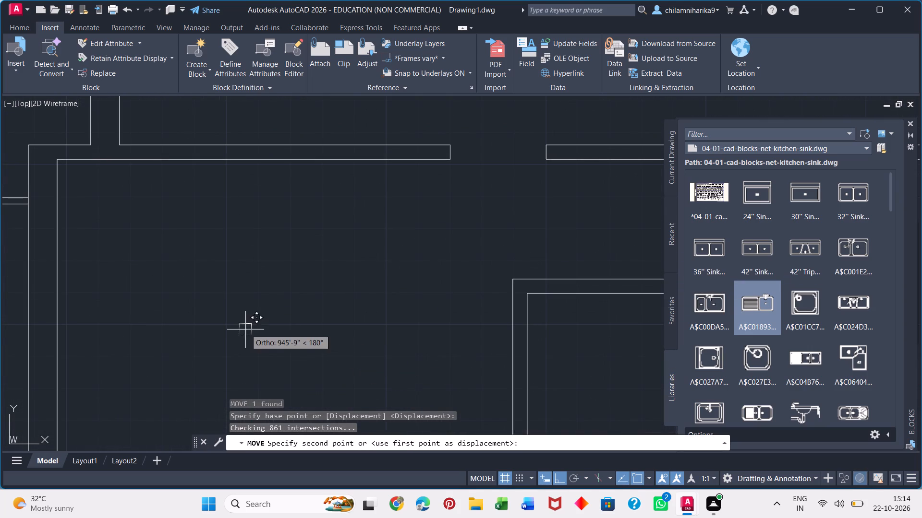
left_click(245, 330)
Move the sink block straight down onto the floor plan.
scroll(400, 286, "down", 4)
scroll(392, 332, "down", 8)
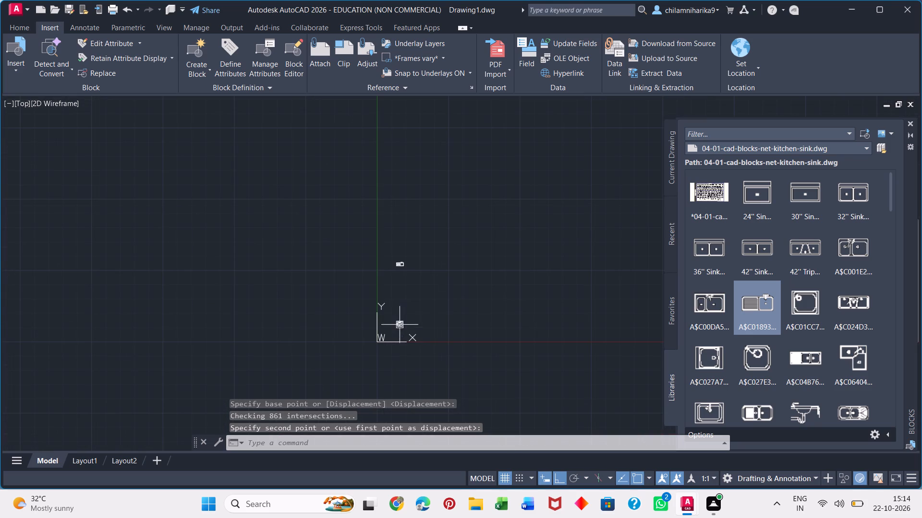
scroll(415, 250, "up", 2)
left_click(410, 259)
left_click(315, 331)
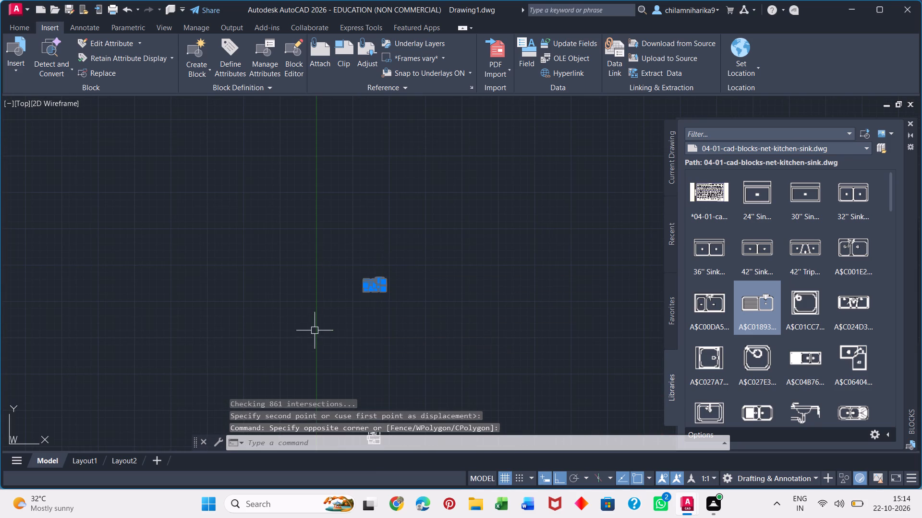
key("m")
key("Return")
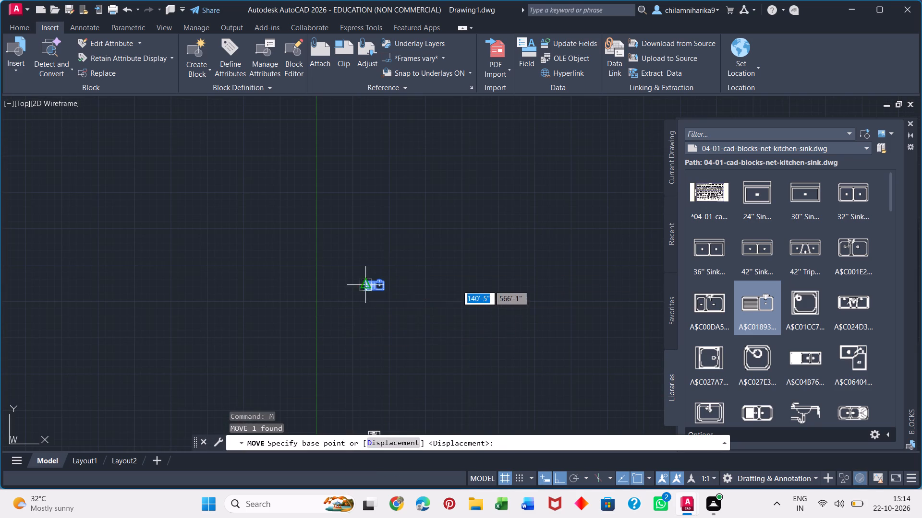
left_click(365, 285)
scroll(352, 337, "down", 5)
scroll(351, 359, "up", 4)
scroll(349, 254, "up", 4)
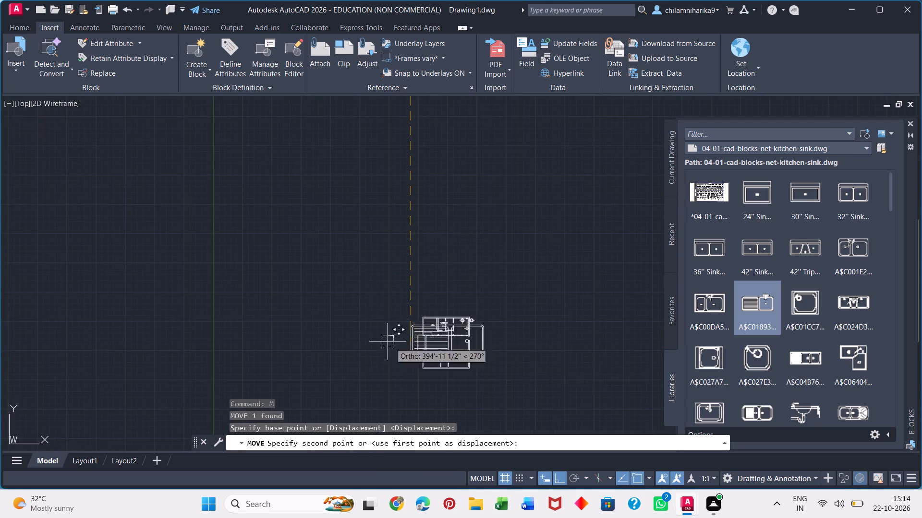
scroll(416, 339, "up", 5)
scroll(468, 351, "down", 4)
scroll(483, 365, "up", 4)
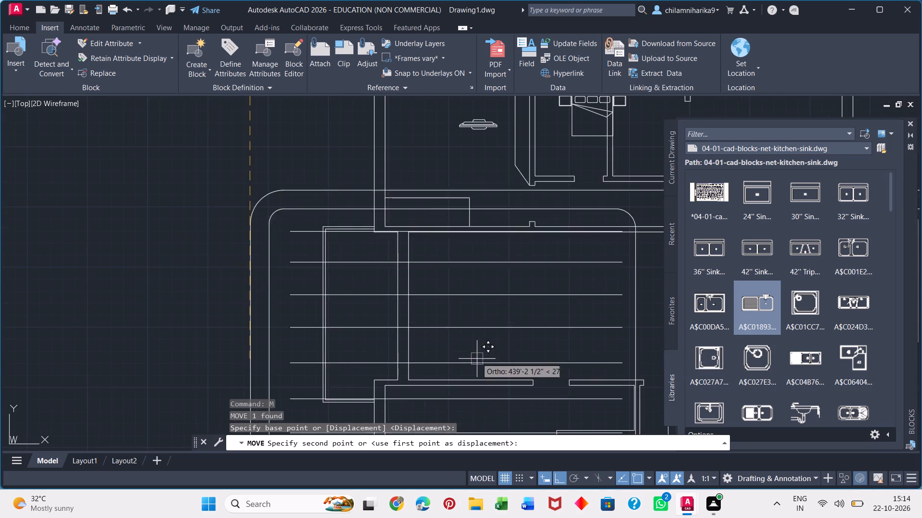
scroll(370, 284, "down", 4)
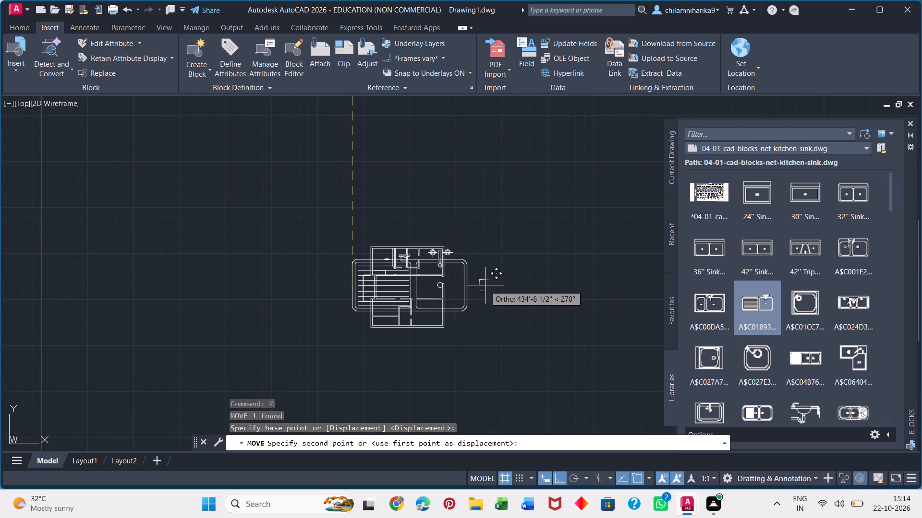
left_click(485, 285)
Place the sink block being moved vertically so that it lies over the floor plan.
left_click(487, 248)
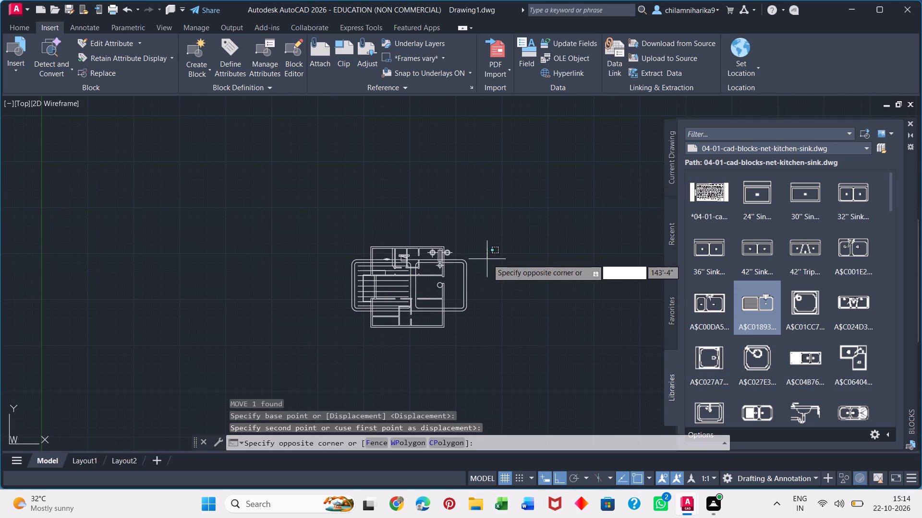
Scale the oversized sink block down freehand about its lower right corner.
left_click(491, 258)
left_click(464, 306)
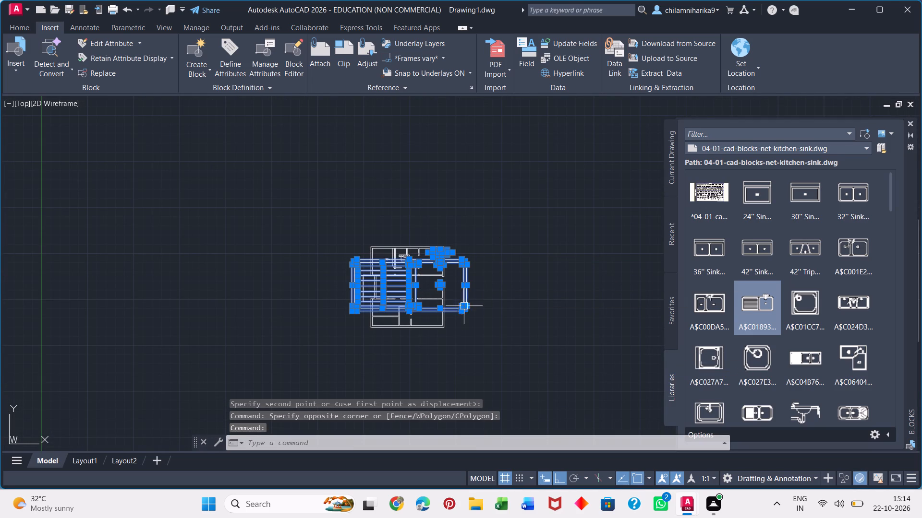
scroll(451, 285, "up", 3)
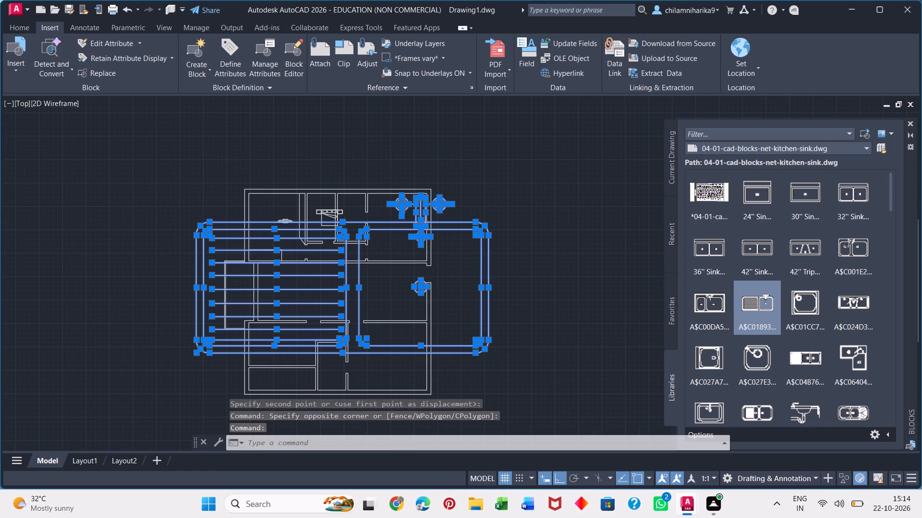
type("SC")
key("Return")
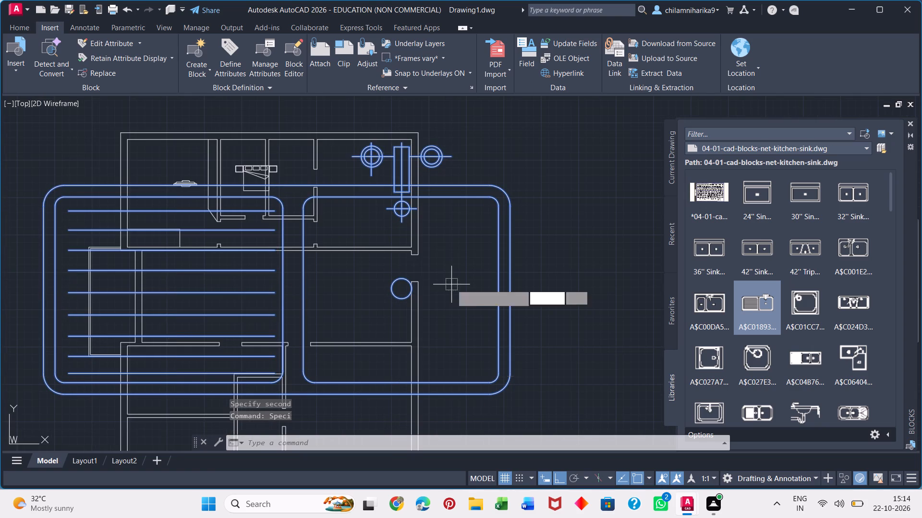
left_click(498, 392)
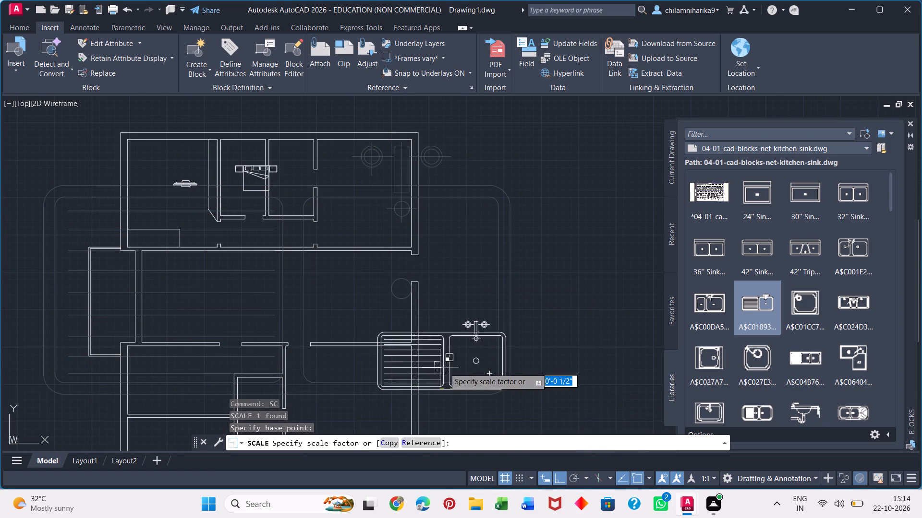
left_click(480, 375)
Move the reduced sink block into the lower left room, onto the horizontal partition above the narrow bottom strip.
middle_click_drag(335, 311, 349, 158)
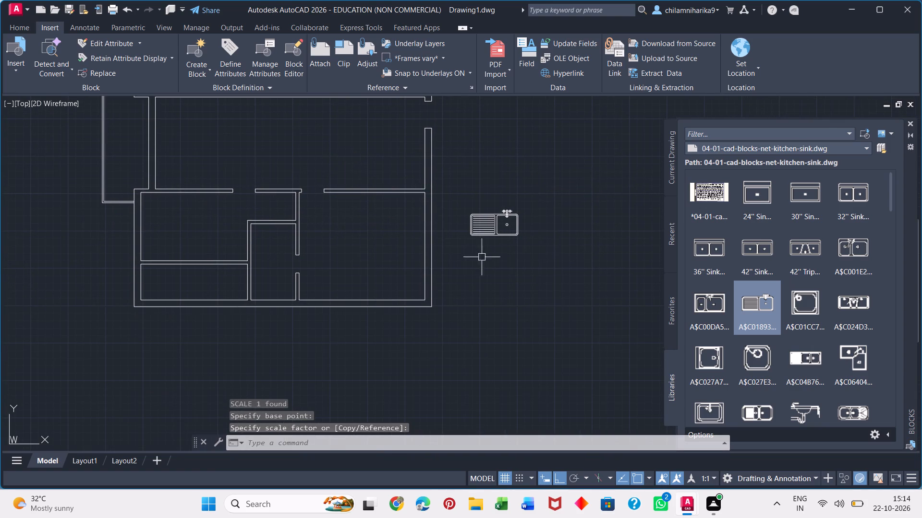
left_click_drag(550, 198, 539, 206)
left_click(446, 260)
key("m")
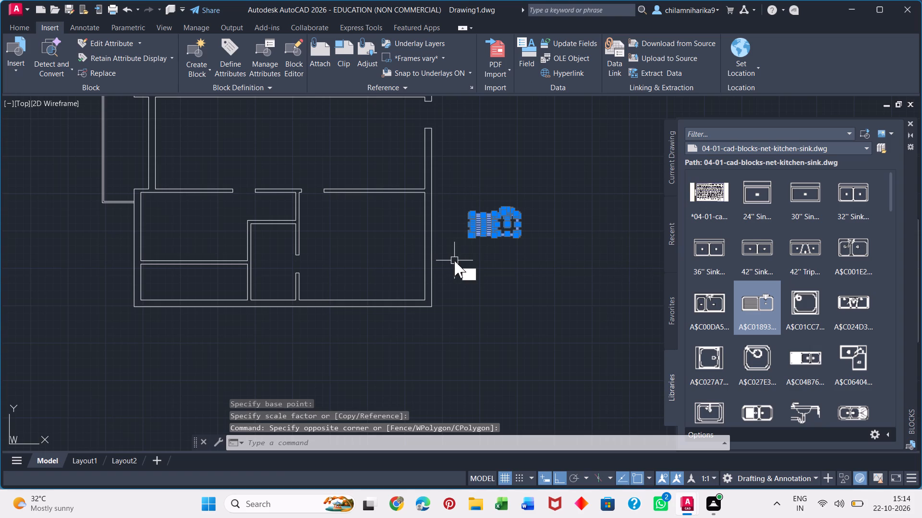
key("Return")
left_click(477, 239)
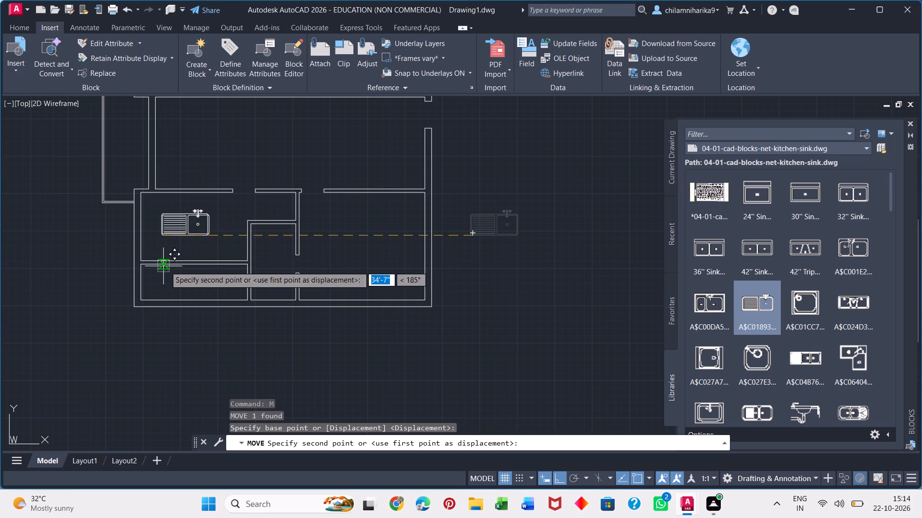
left_click(169, 266)
Browse the kitchen-sink block library and the 04-04-cad-blocks-net-rangue-hood.dwg library for a suitable kitchen block.
scroll(203, 223, "up", 2)
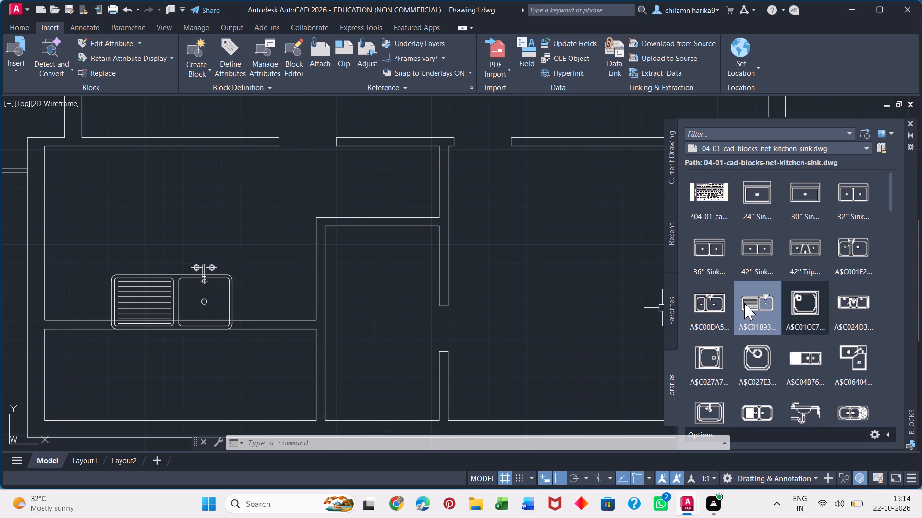
scroll(764, 330, "down", 11)
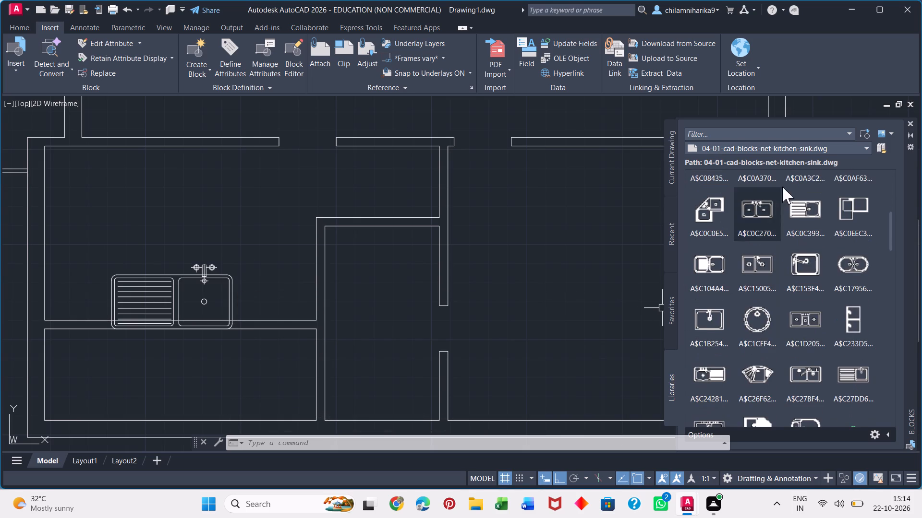
left_click(758, 149)
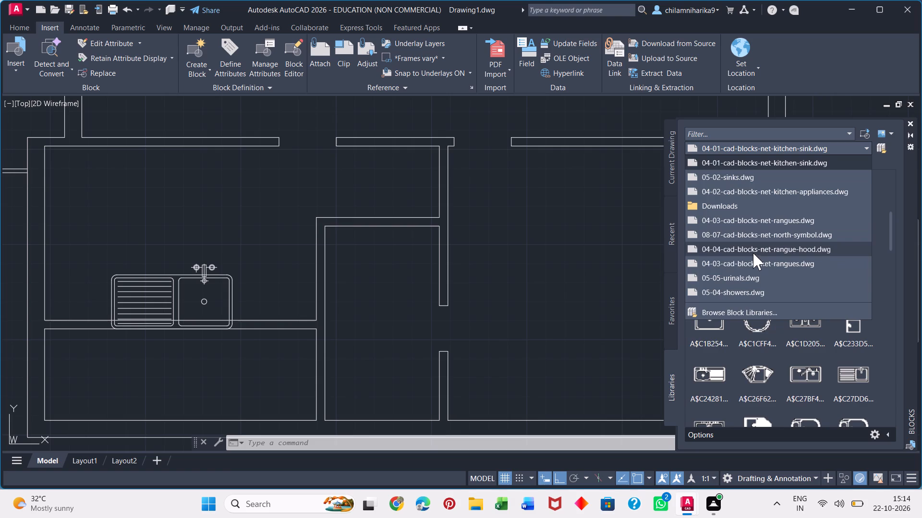
left_click(752, 254)
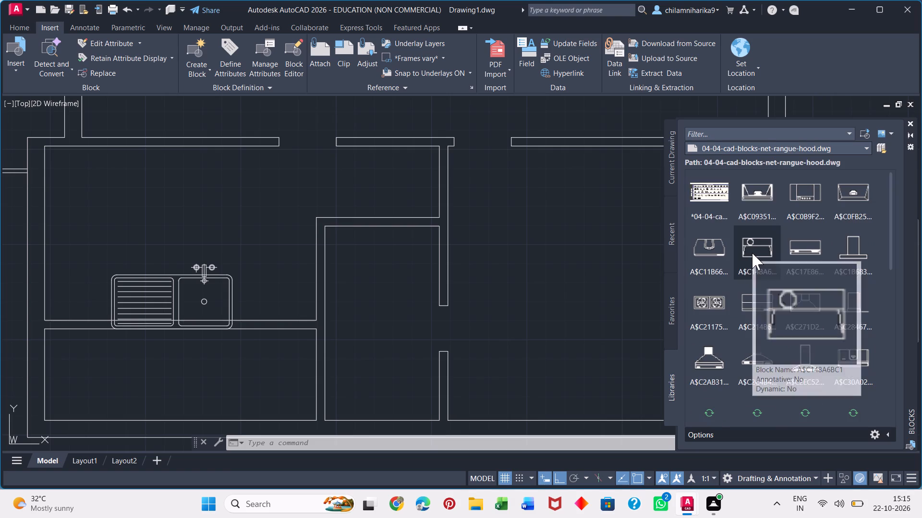
scroll(706, 307, "down", 4)
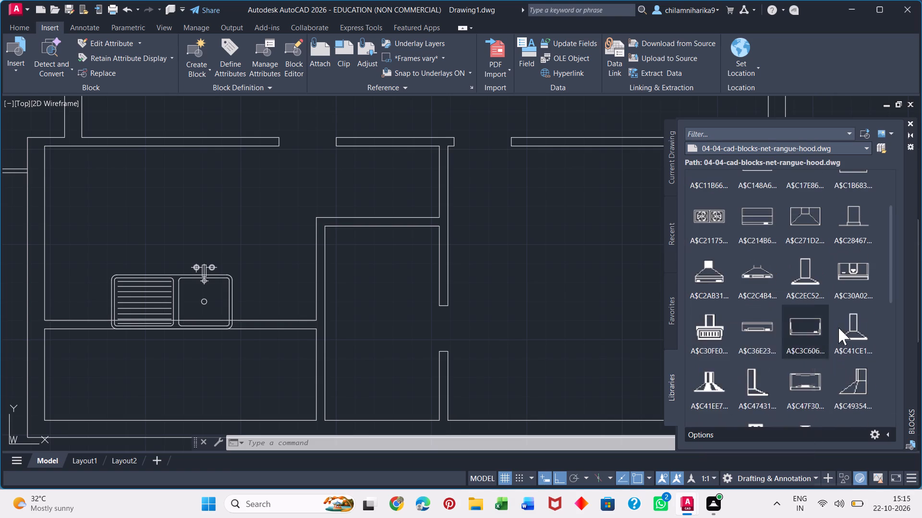
scroll(865, 313, "down", 3)
scroll(749, 319, "down", 3)
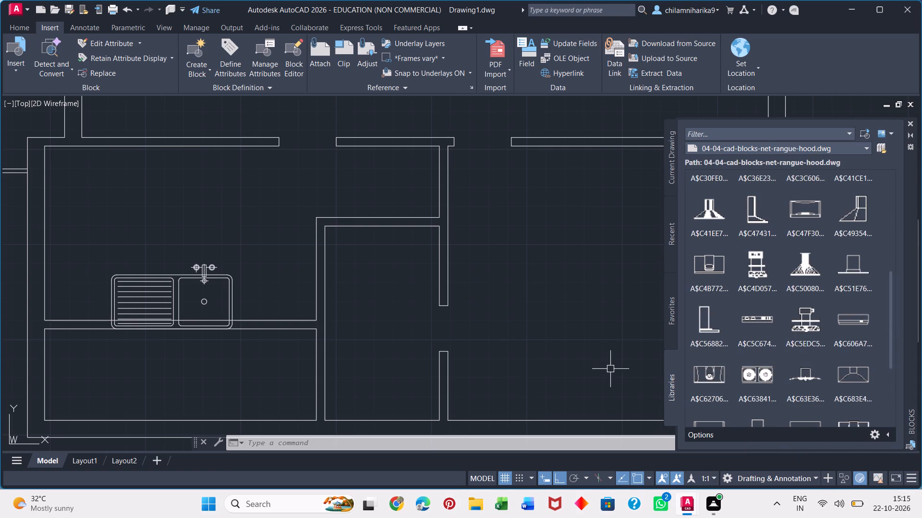
scroll(791, 335, "down", 6)
scroll(878, 328, "down", 3)
scroll(738, 299, "up", 3)
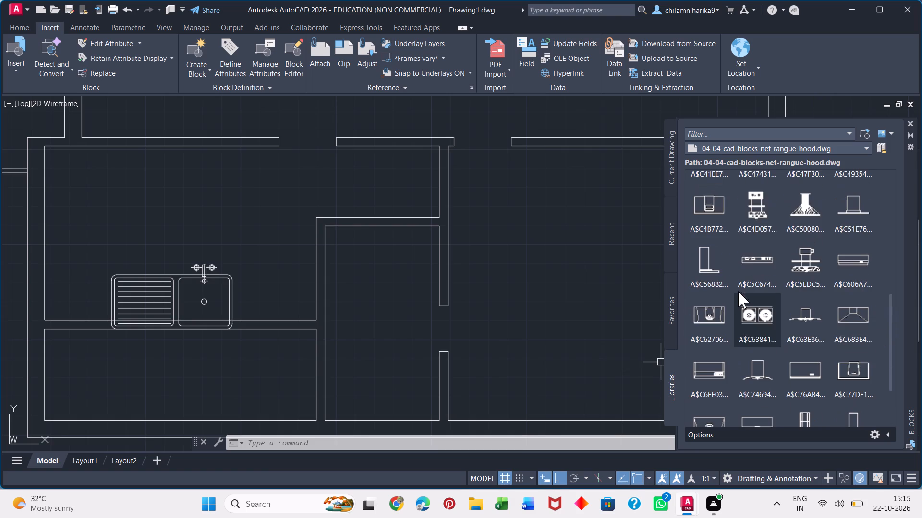
Load the 04-03-cad-blocks-net-rangues.dwg block library.
left_click(745, 146)
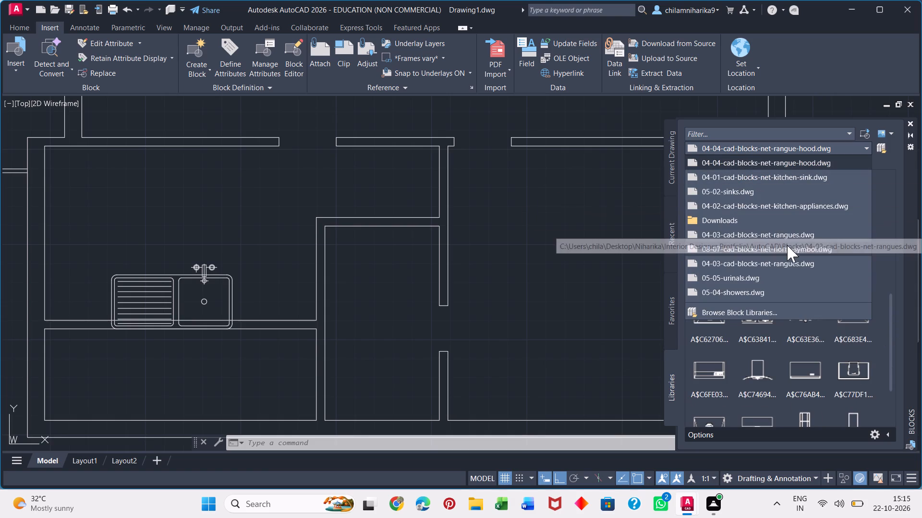
left_click(798, 250)
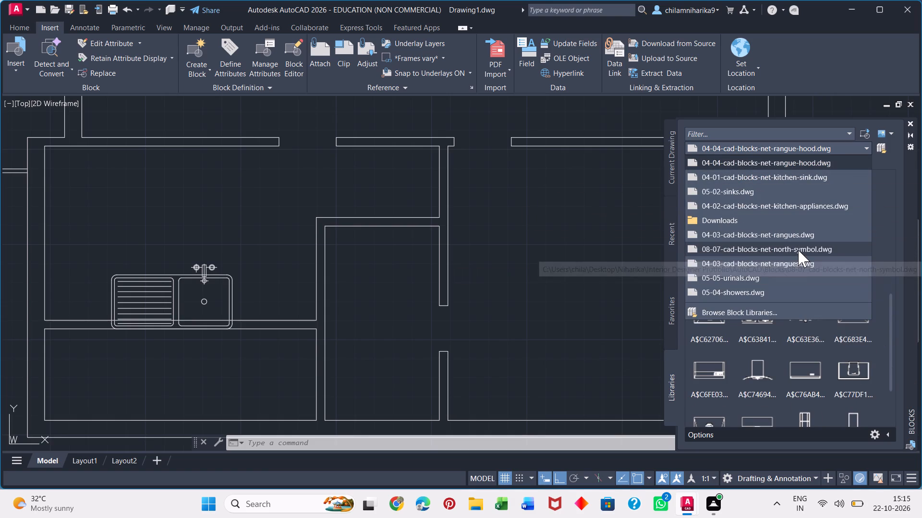
left_click(793, 145)
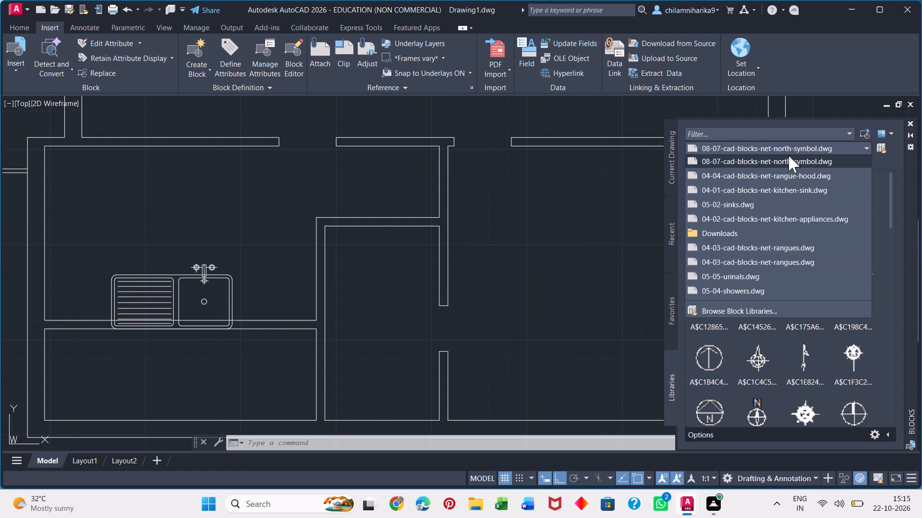
left_click(772, 251)
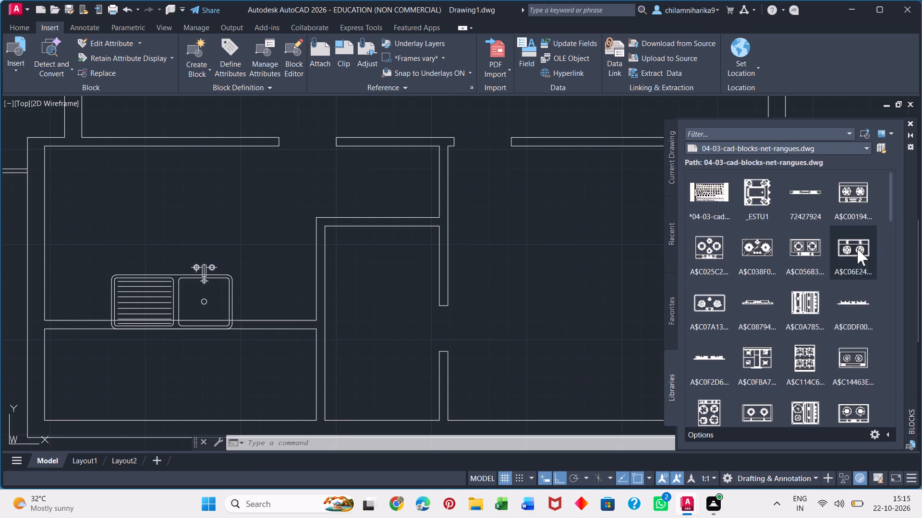
Insert the two-burner A$C06E24… cooktop block in the narrow strip below the sink, setting its scale freehand.
left_click(860, 249)
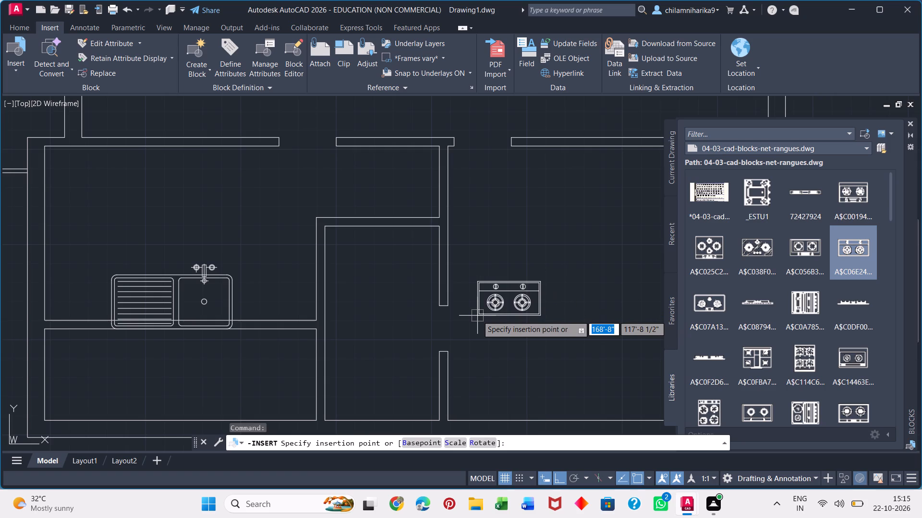
scroll(791, 293, "down", 2)
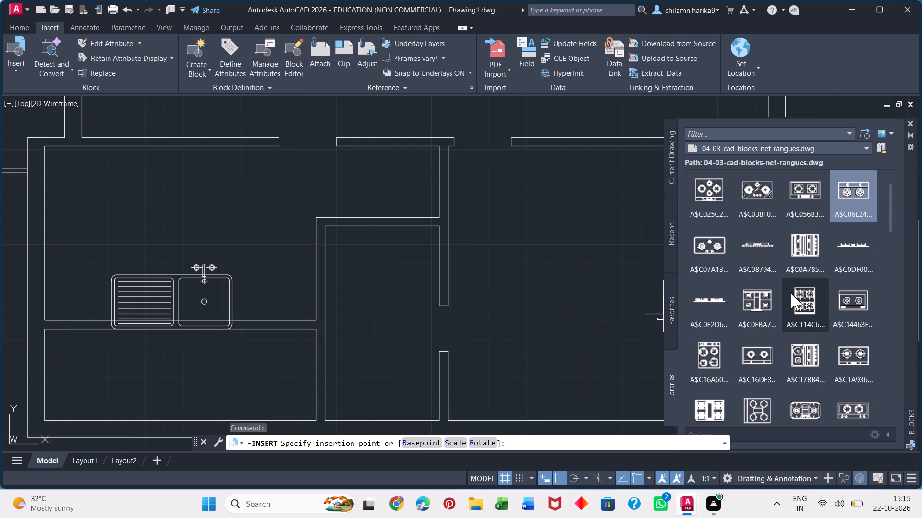
scroll(792, 293, "down", 2)
scroll(739, 290, "down", 2)
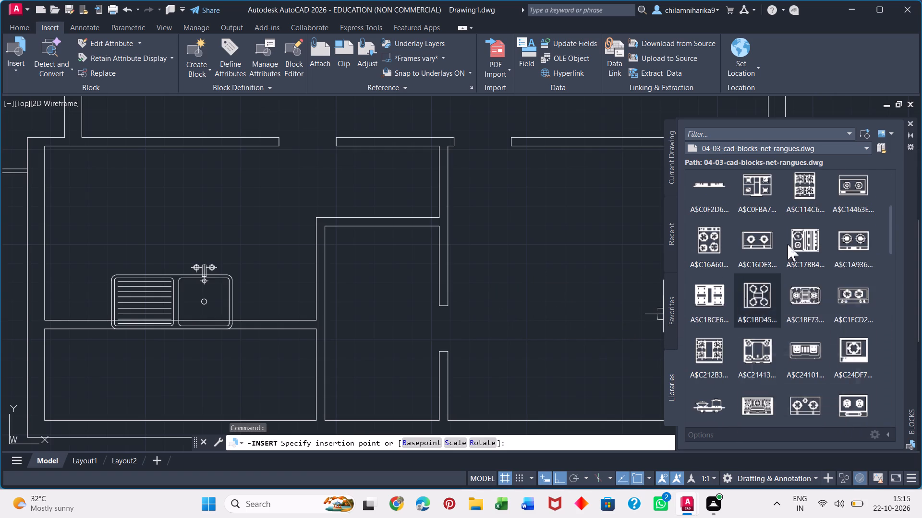
scroll(834, 195, "down", 1)
scroll(833, 197, "up", 2)
scroll(743, 337, "up", 2)
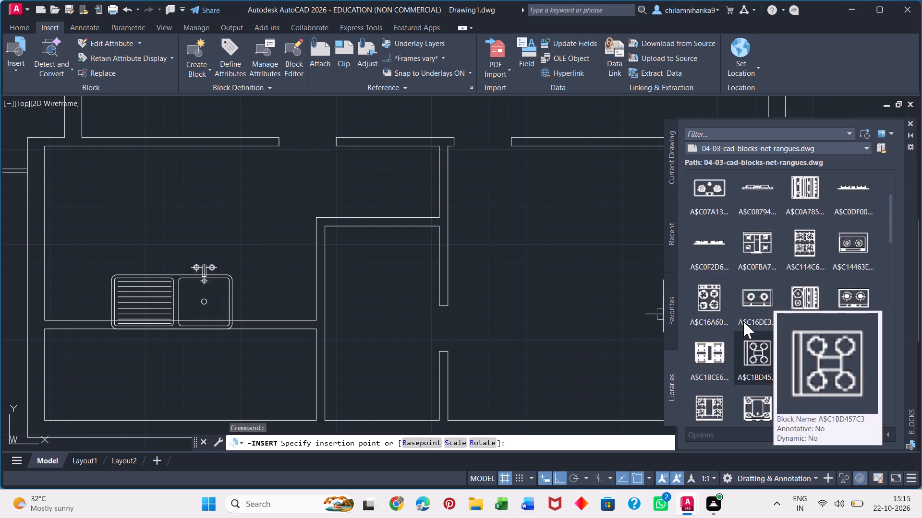
scroll(893, 227, "up", 3)
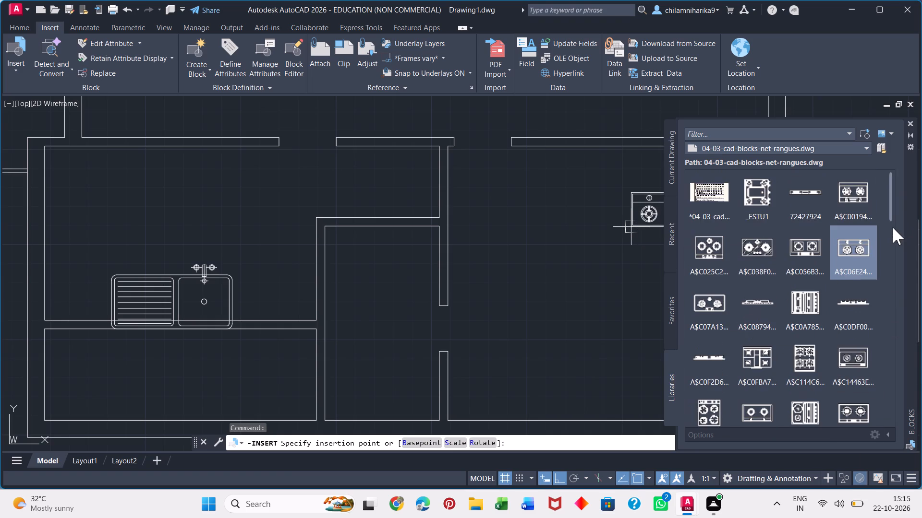
scroll(887, 233, "up", 2)
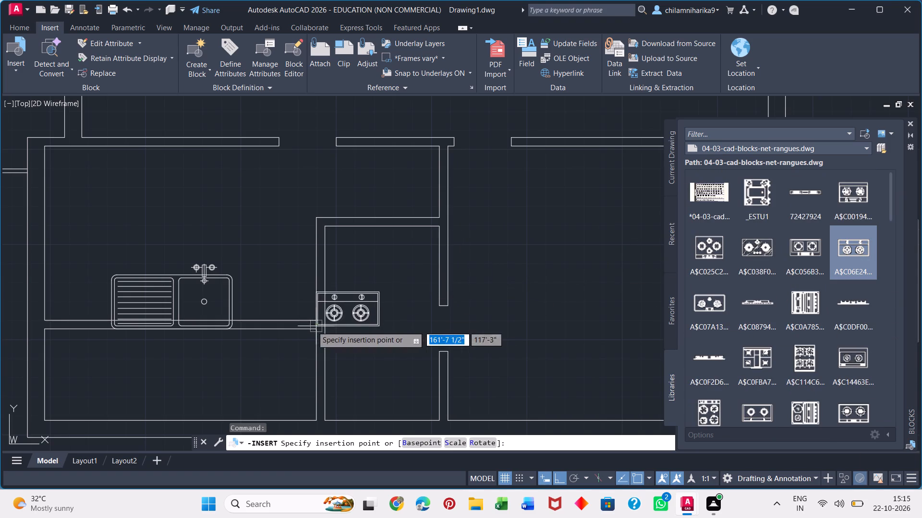
left_click(113, 384)
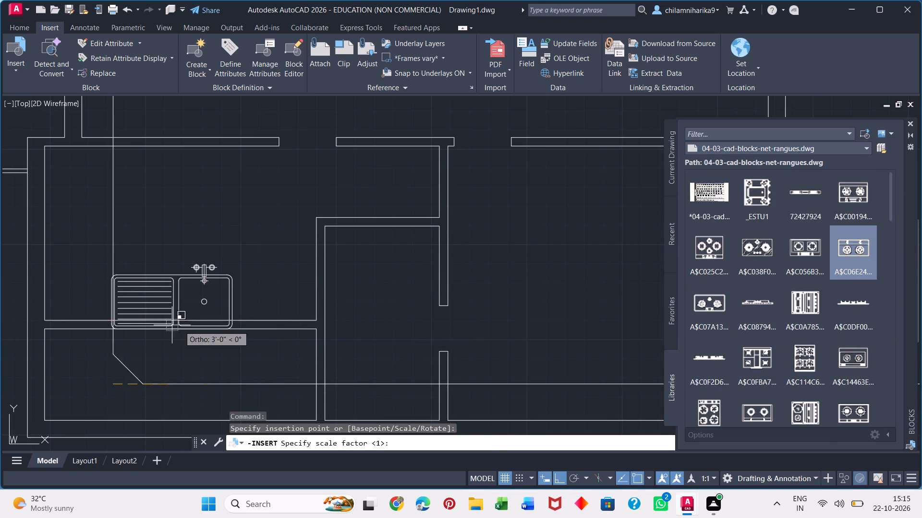
left_click(100, 389)
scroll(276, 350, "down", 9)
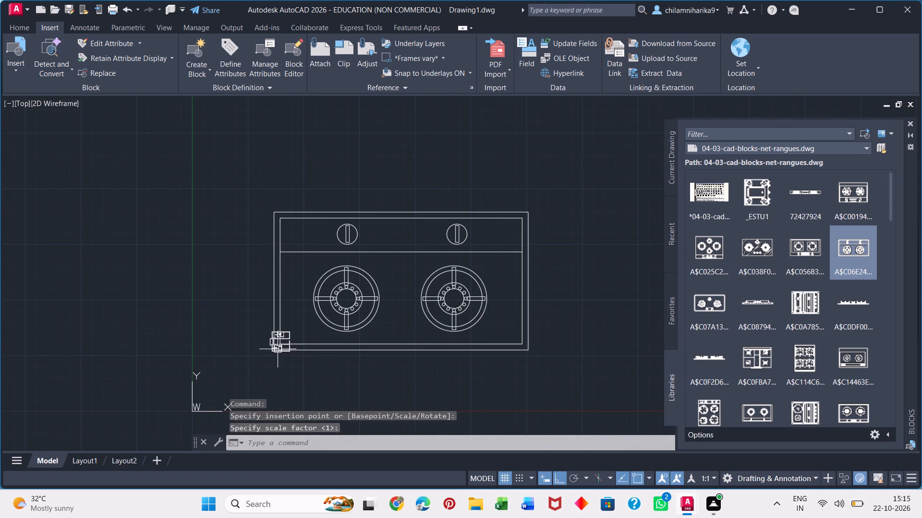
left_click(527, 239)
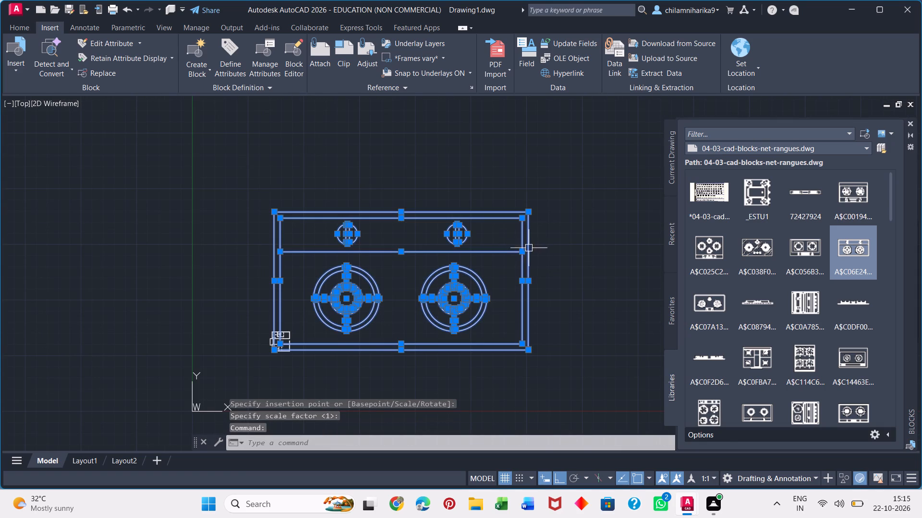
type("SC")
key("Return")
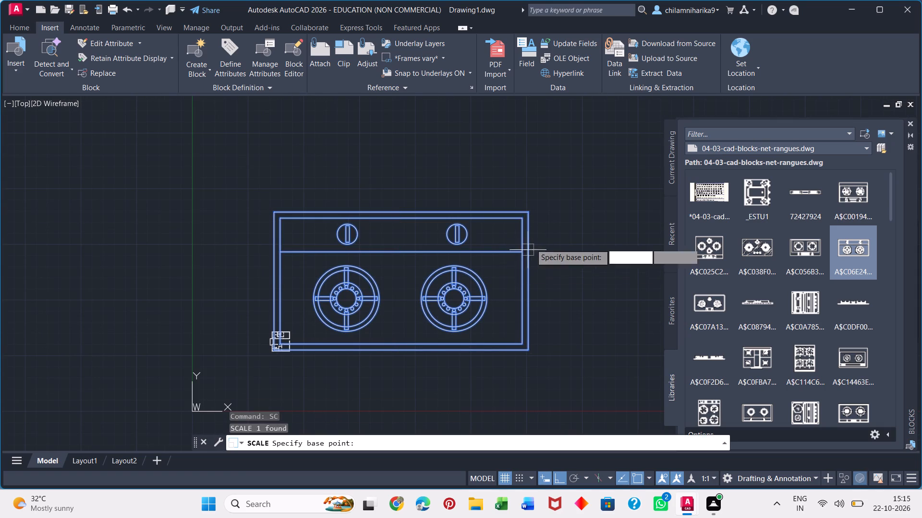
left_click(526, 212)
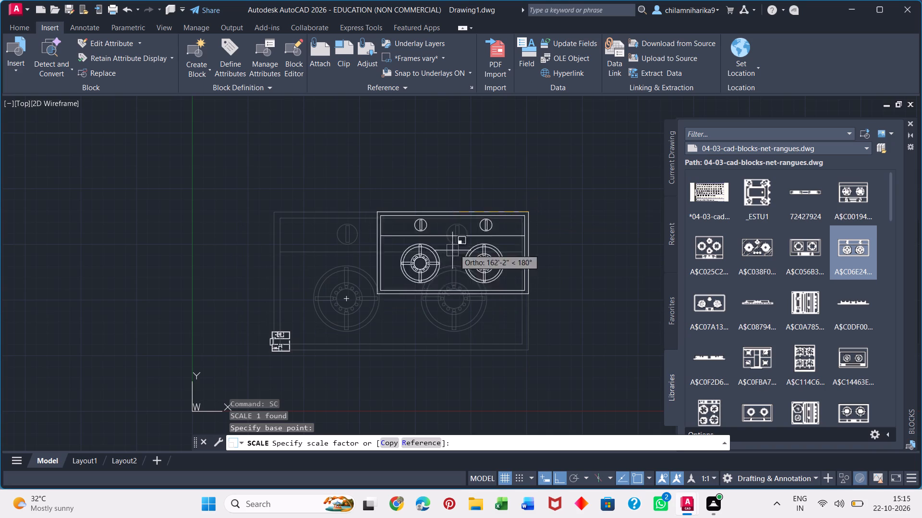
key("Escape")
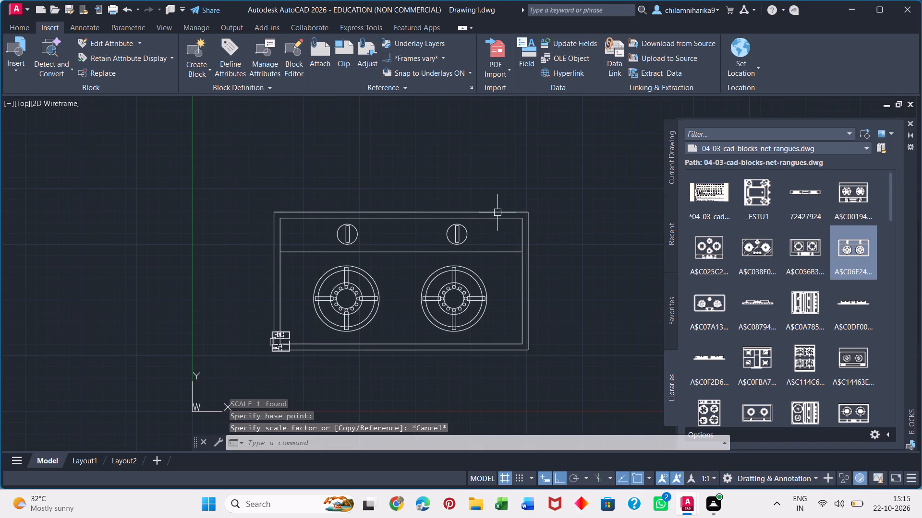
Scale the oversized cooktop block down freehand about its lower left corner to fit the strip below the sink.
left_click(497, 213)
key("s")
key("c")
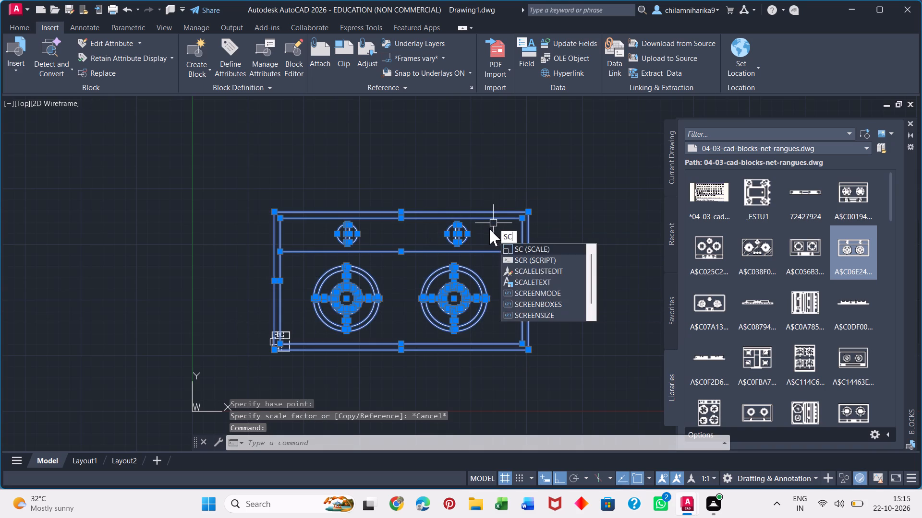
key("Return")
scroll(259, 358, "up", 3)
scroll(289, 334, "up", 3)
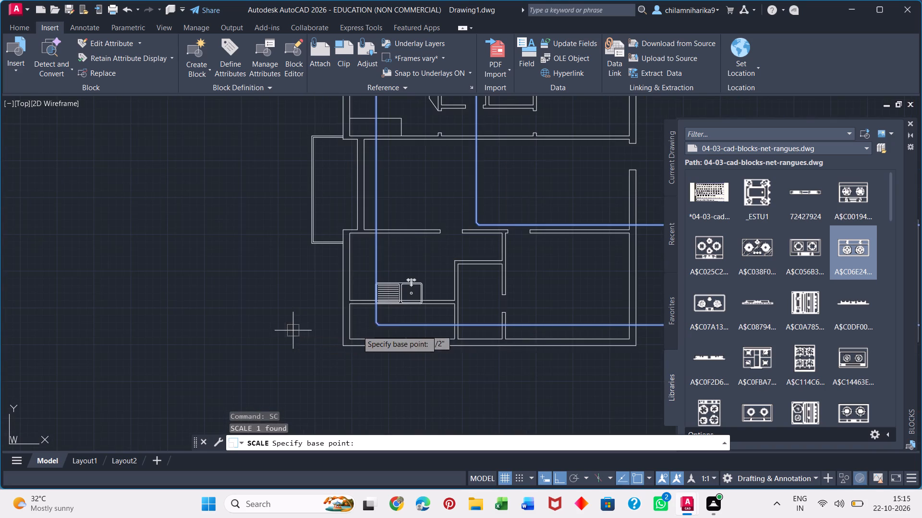
left_click(377, 323)
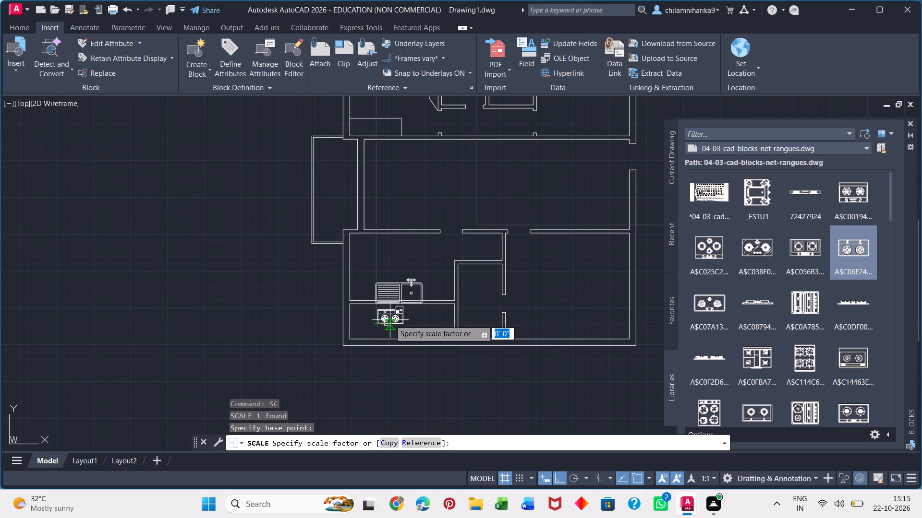
left_click(390, 320)
key("space")
key("Escape")
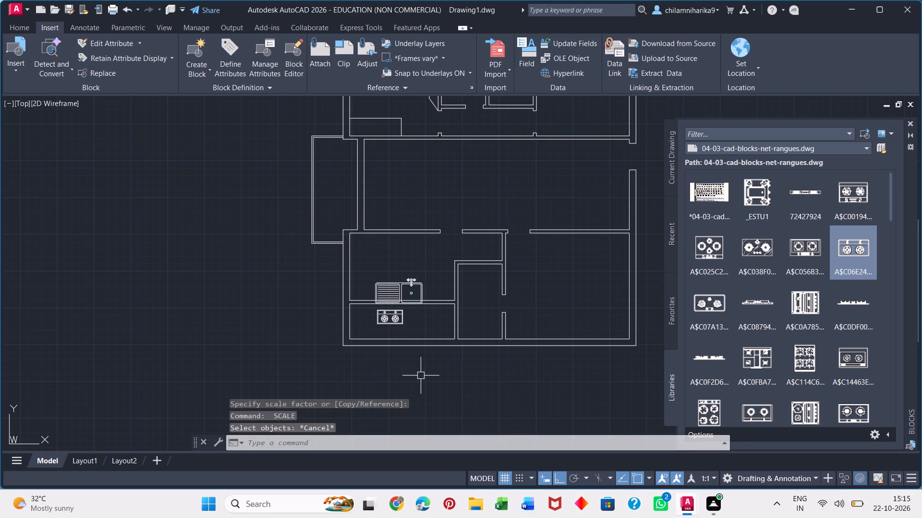
Insert the four-burner A$C16A60262 cooktop block in the kitchen above the sink, setting its scale freehand.
middle_click_drag(468, 402, 309, 394)
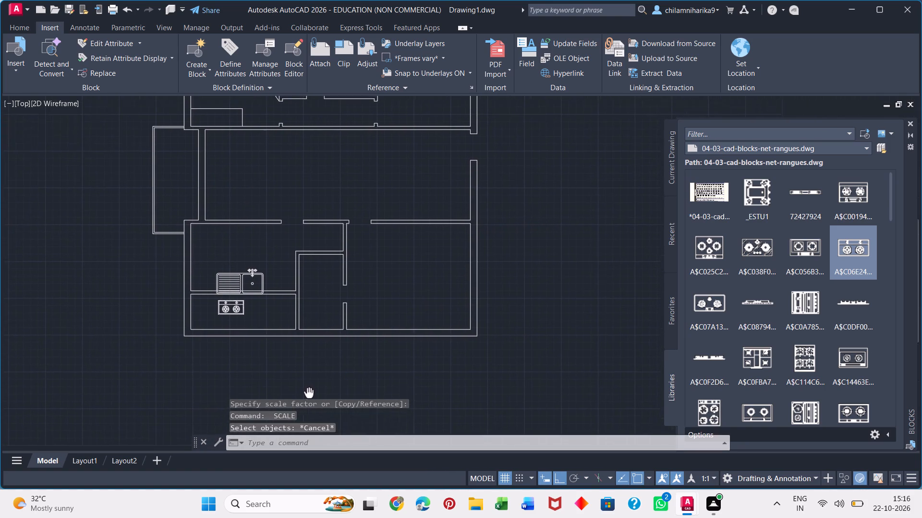
middle_click_drag(309, 394, 307, 400)
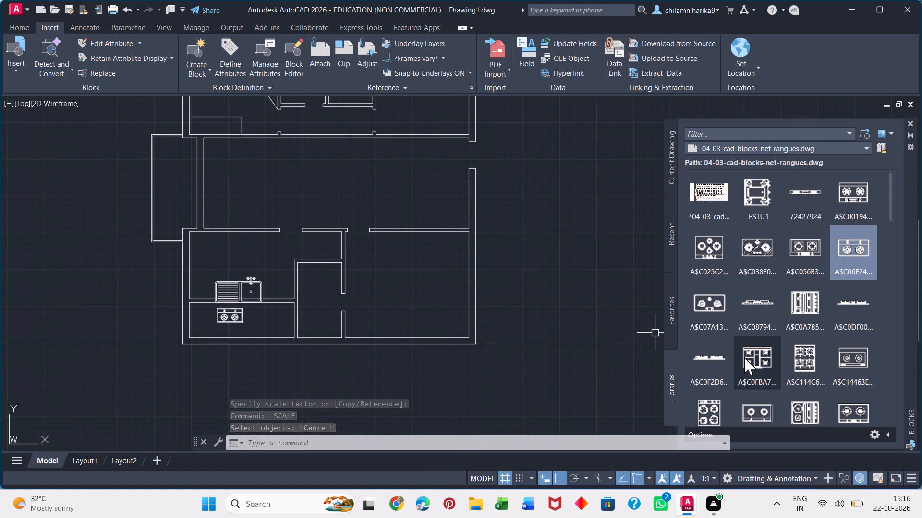
scroll(752, 326, "down", 1)
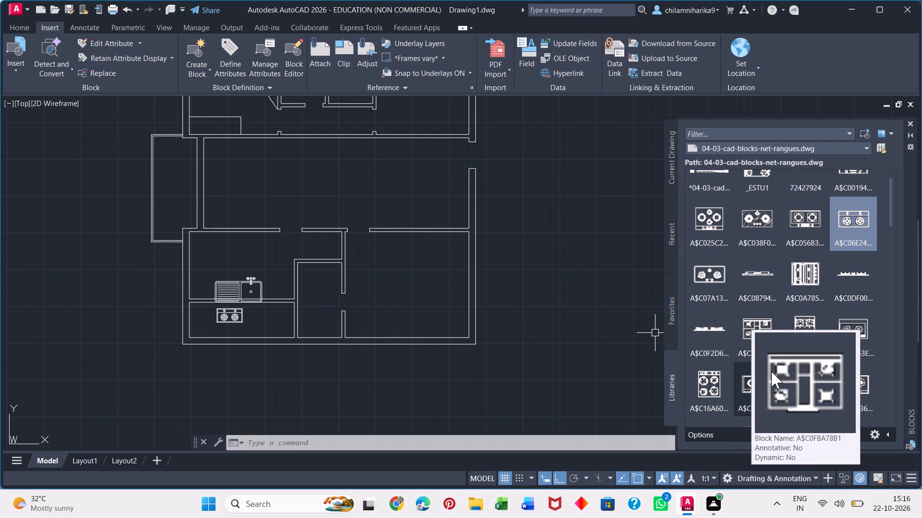
left_click(705, 388)
left_click(207, 261)
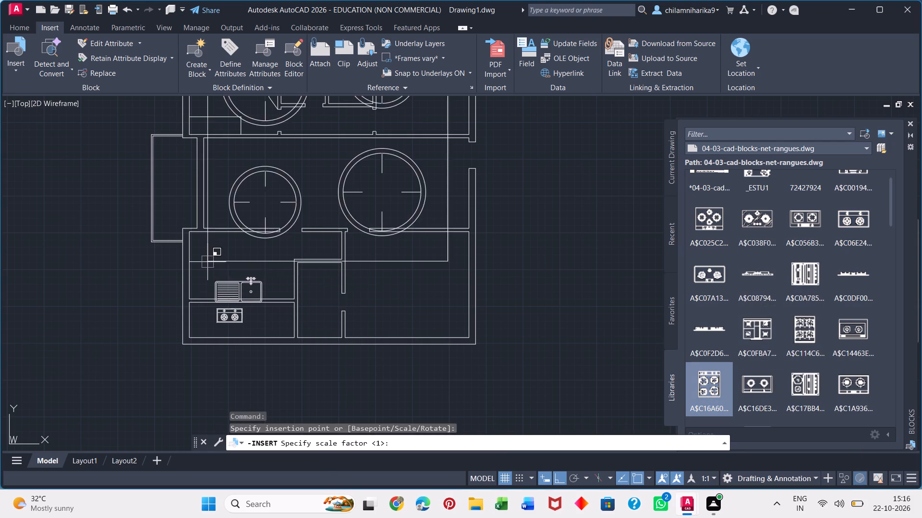
left_click(198, 261)
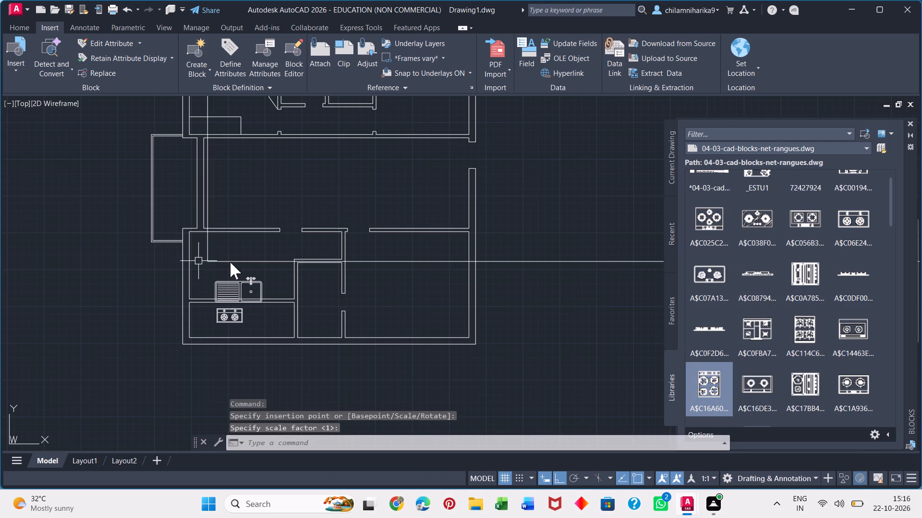
Scale the oversized four-burner cooktop block down freehand about its lower left corner to fit the kitchen above the sink.
left_click(243, 262)
key("s")
key("c")
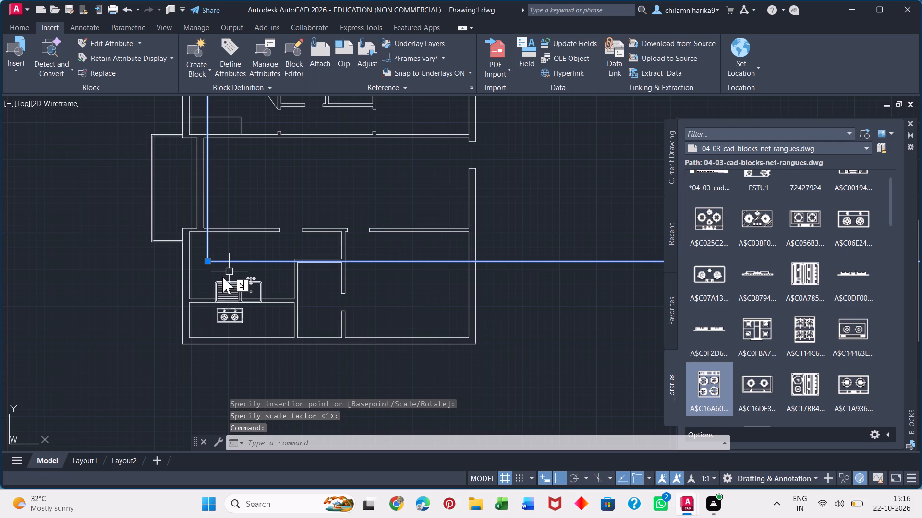
key("Return")
left_click(209, 264)
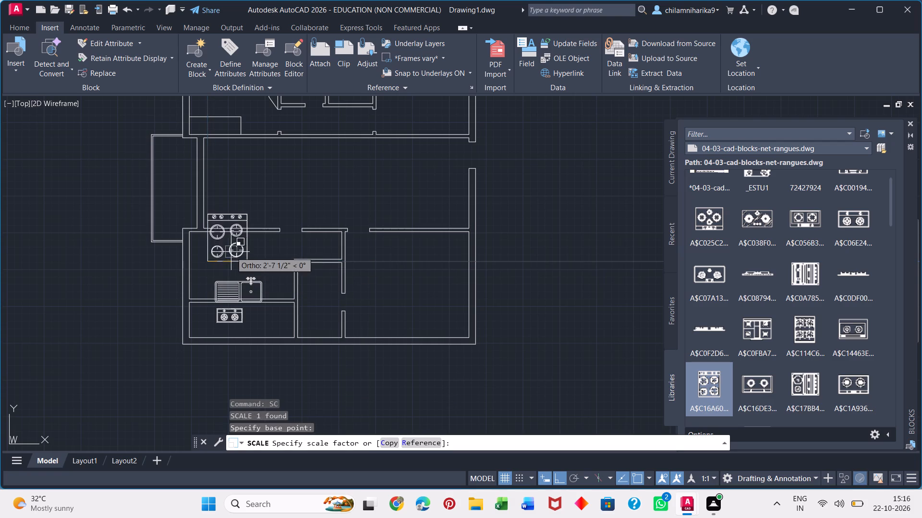
left_click(217, 272)
key("space")
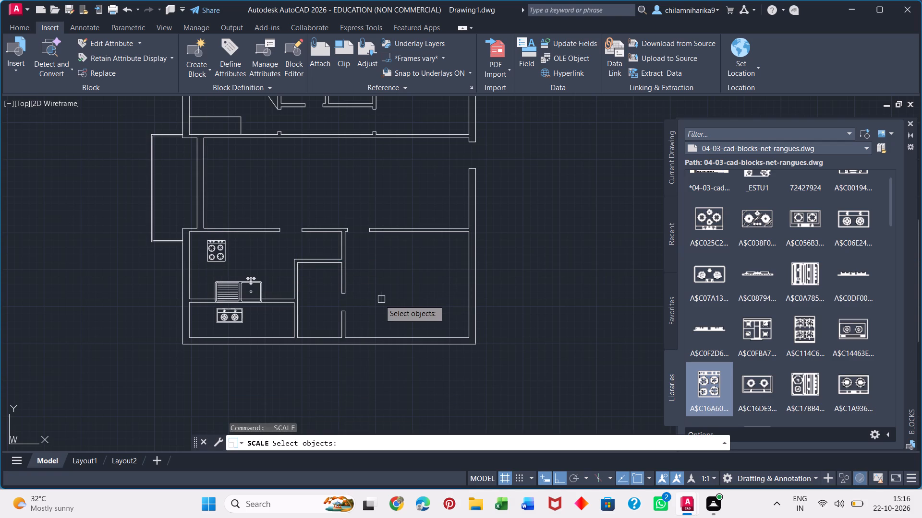
key("Escape")
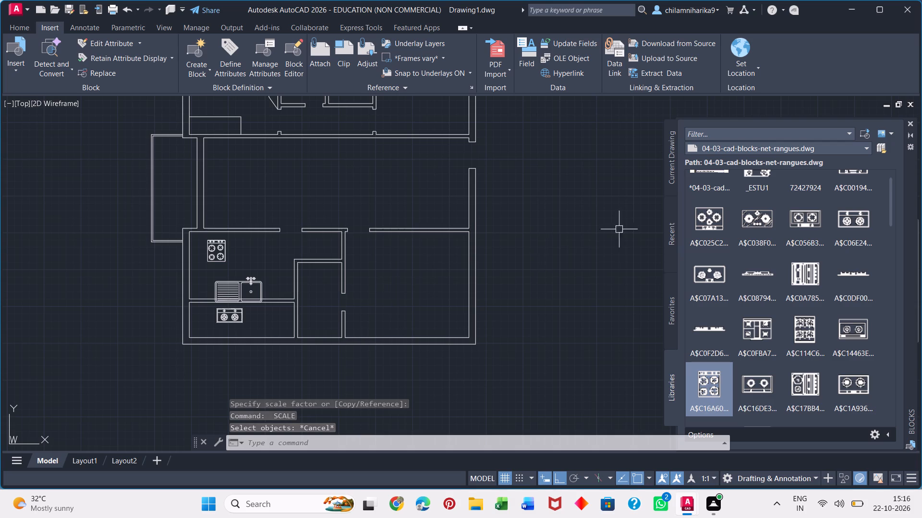
Switch the block library to the Downloads folder.
left_click(803, 151)
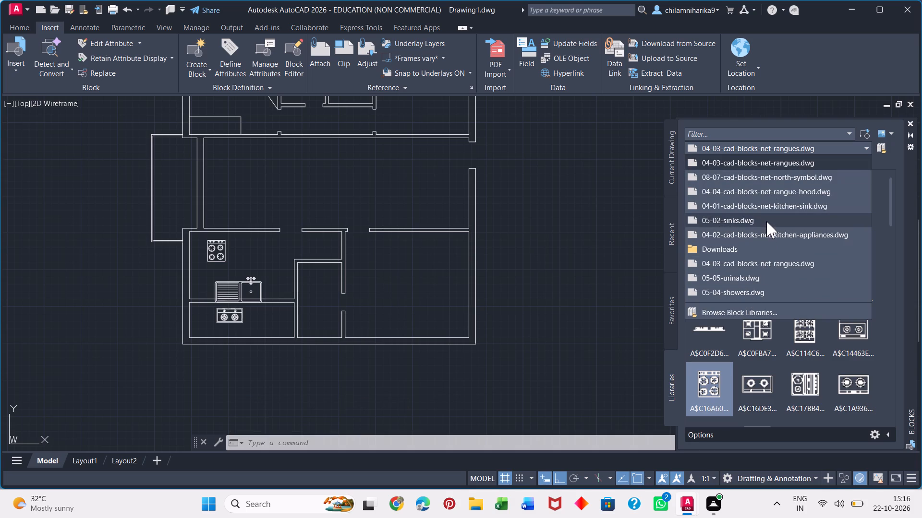
left_click(746, 254)
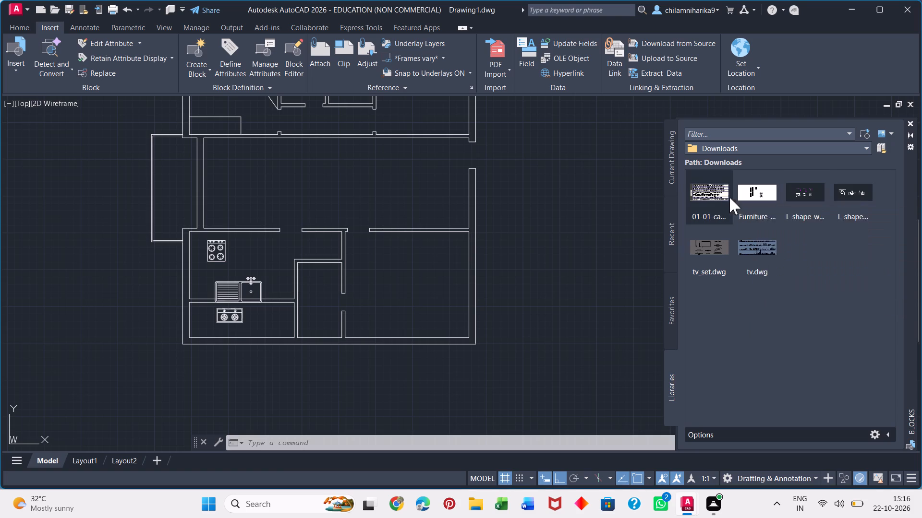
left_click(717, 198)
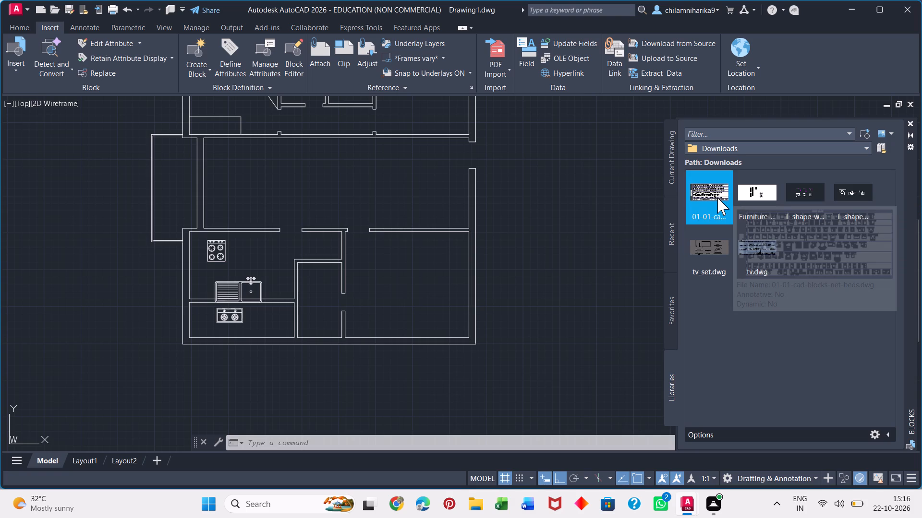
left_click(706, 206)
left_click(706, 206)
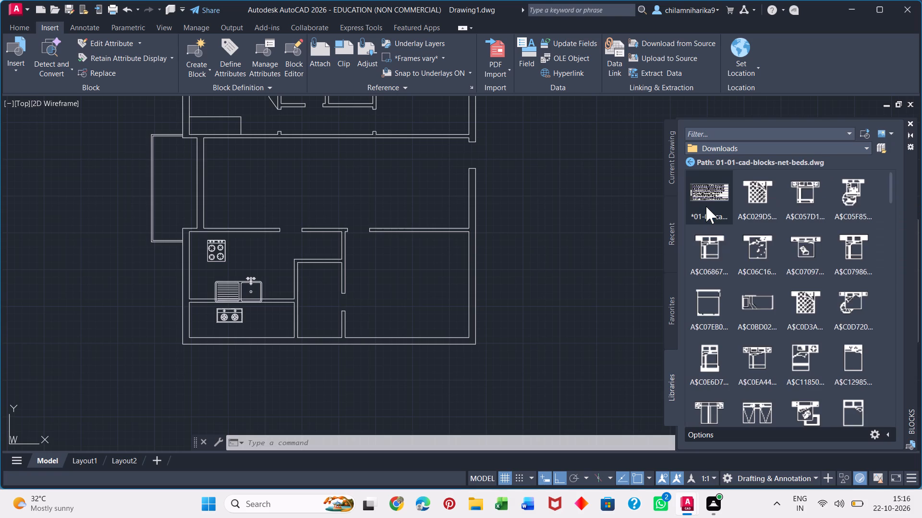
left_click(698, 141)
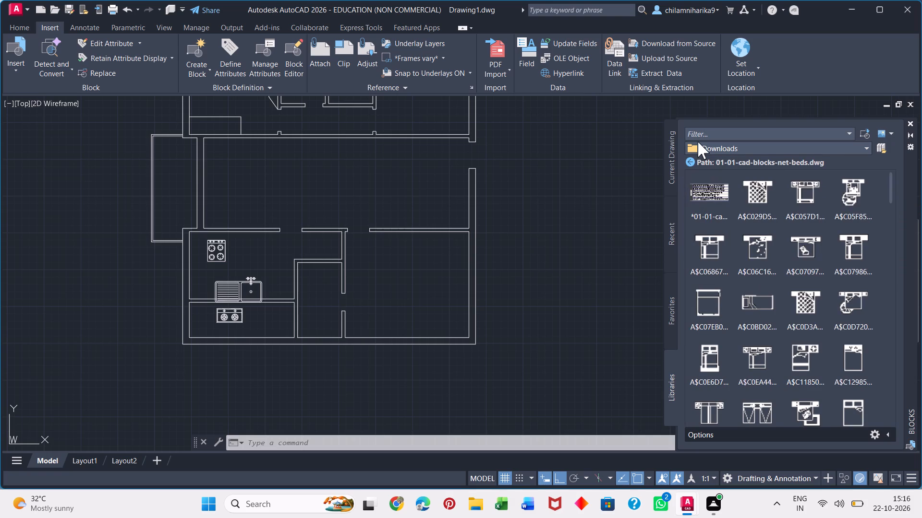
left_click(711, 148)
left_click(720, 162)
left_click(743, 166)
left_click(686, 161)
Load Furniture-Drawings.dwg from the Downloads library and browse its blocks for suitable furniture and fixtures.
double_click(760, 210)
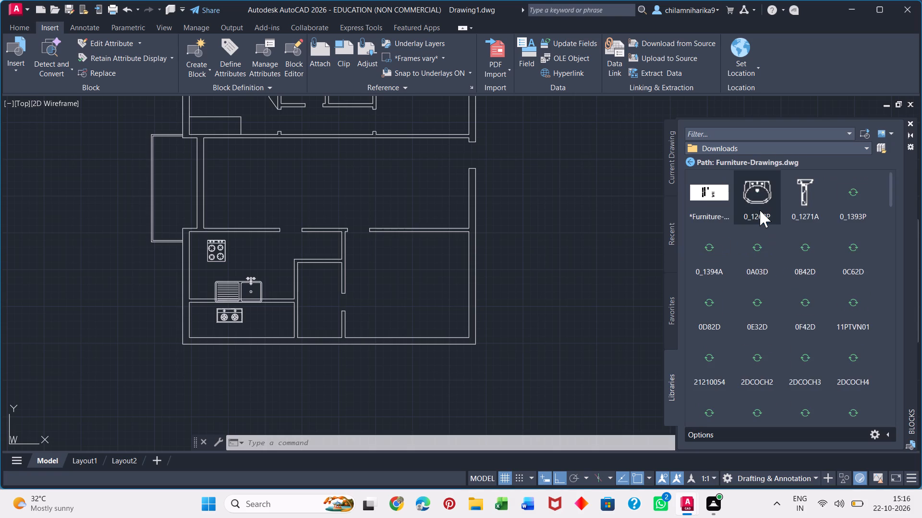
scroll(776, 334, "down", 4)
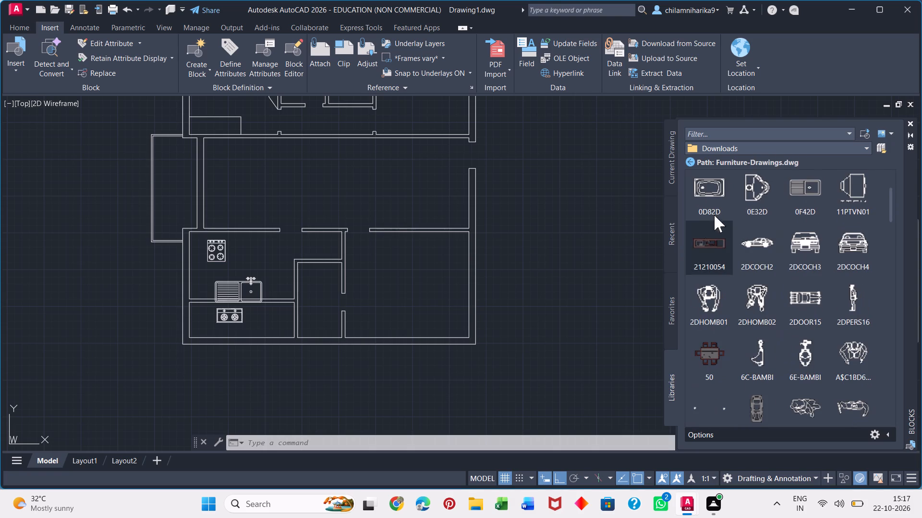
scroll(710, 357, "down", 3)
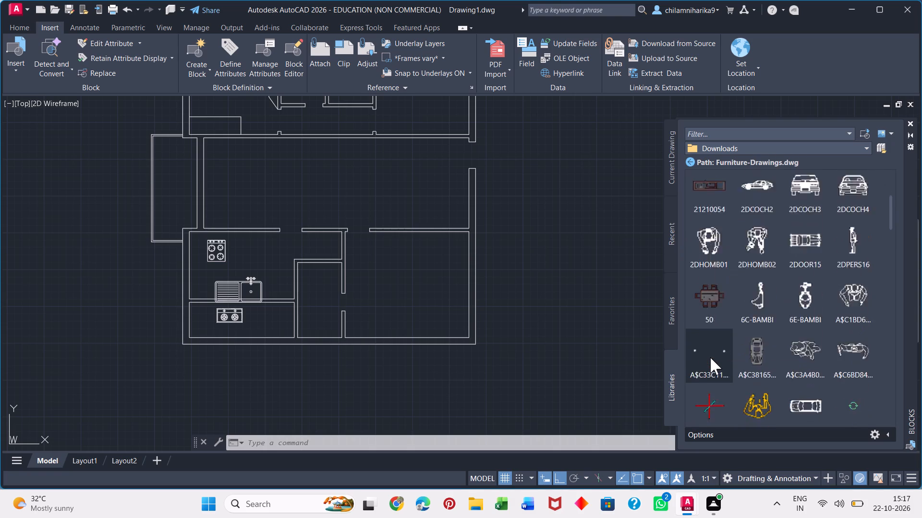
scroll(710, 357, "down", 1)
scroll(910, 401, "down", 4)
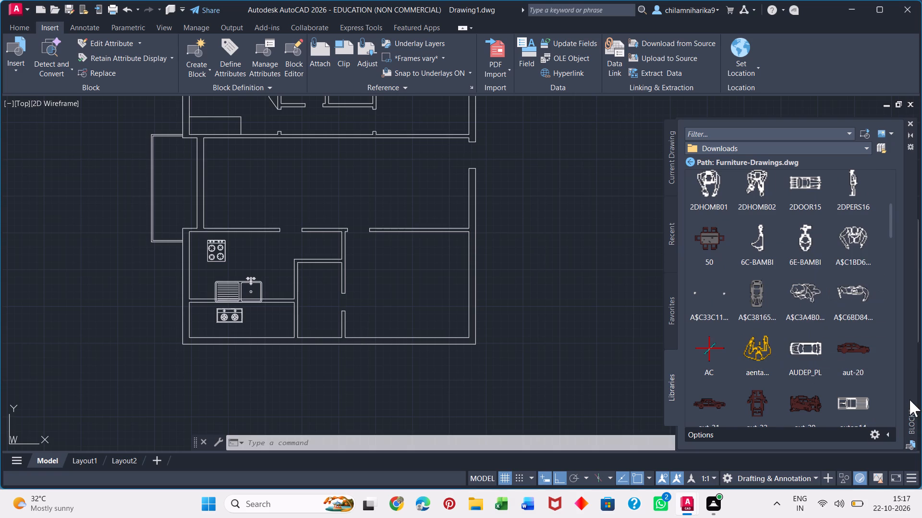
scroll(894, 368, "down", 9)
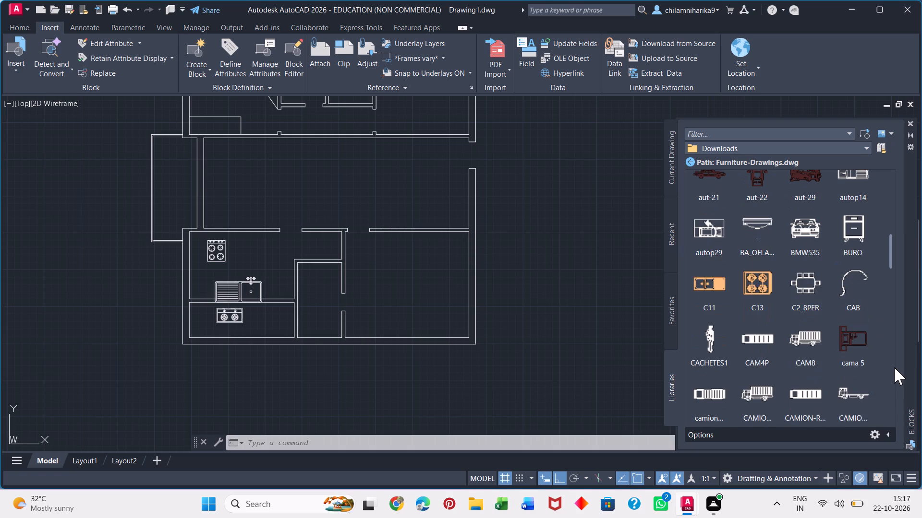
scroll(894, 367, "down", 8)
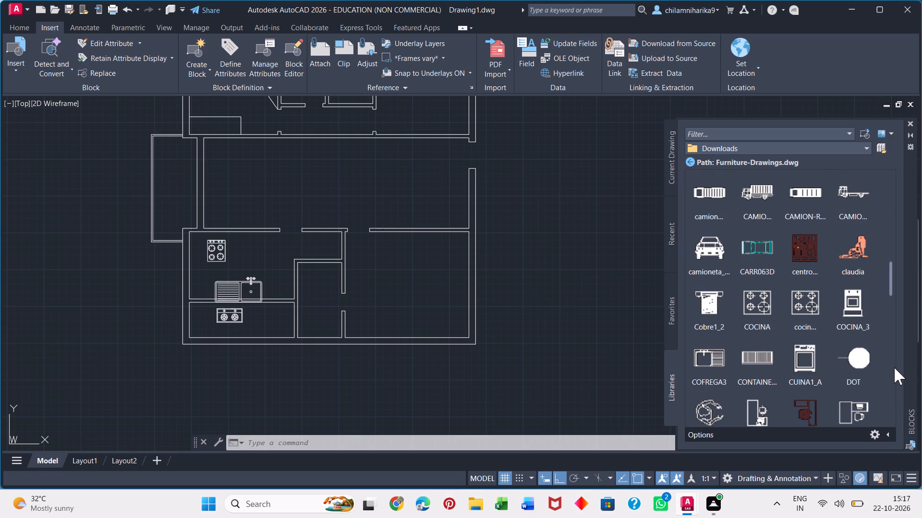
scroll(906, 365, "down", 10)
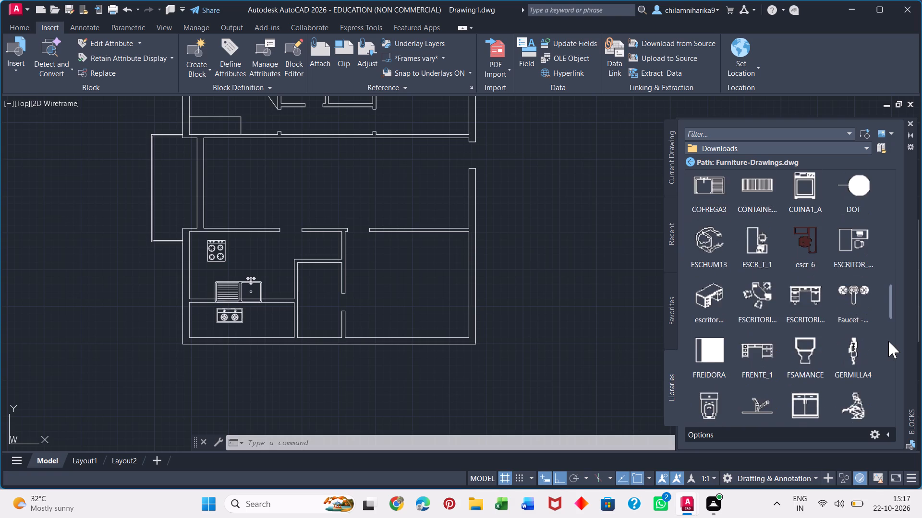
scroll(888, 341, "down", 9)
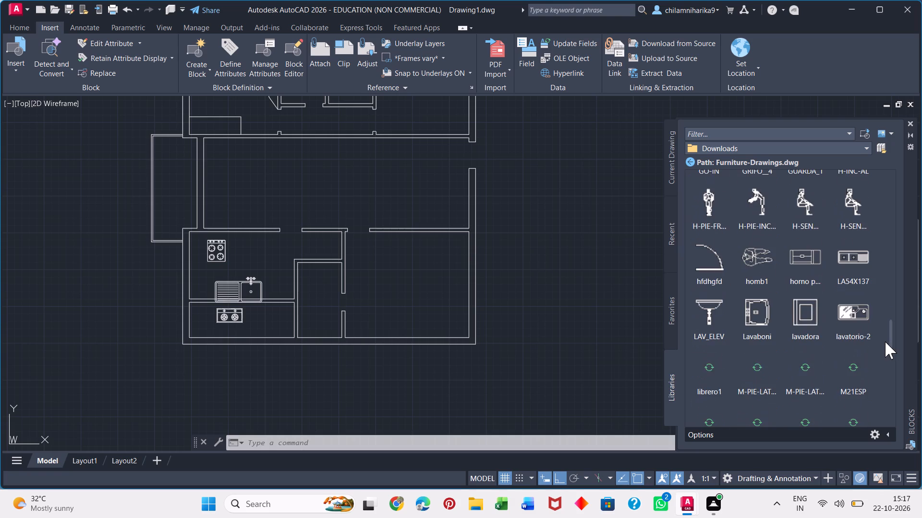
scroll(884, 342, "down", 6)
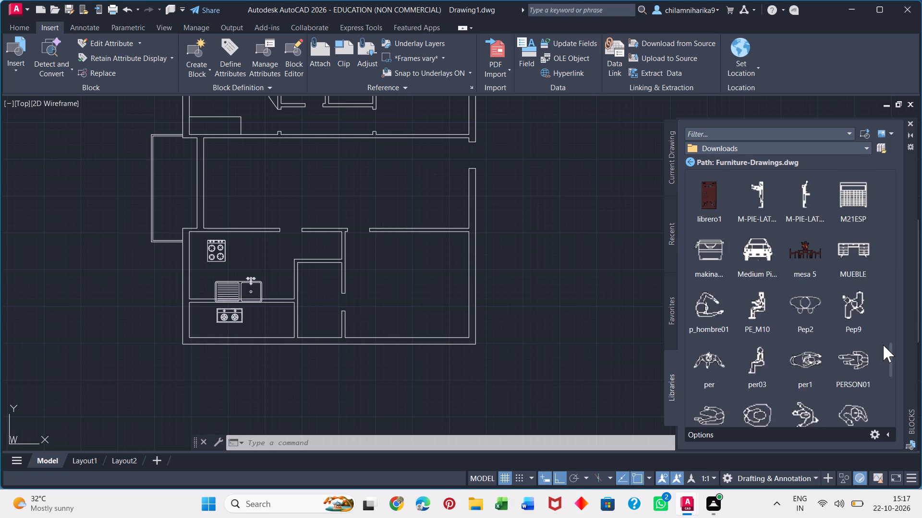
scroll(883, 345, "down", 17)
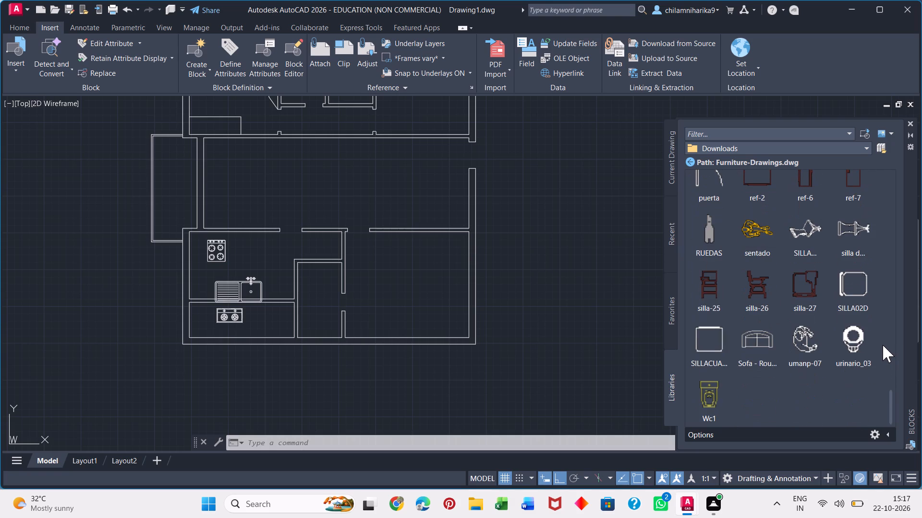
scroll(883, 345, "down", 2)
scroll(882, 345, "up", 1)
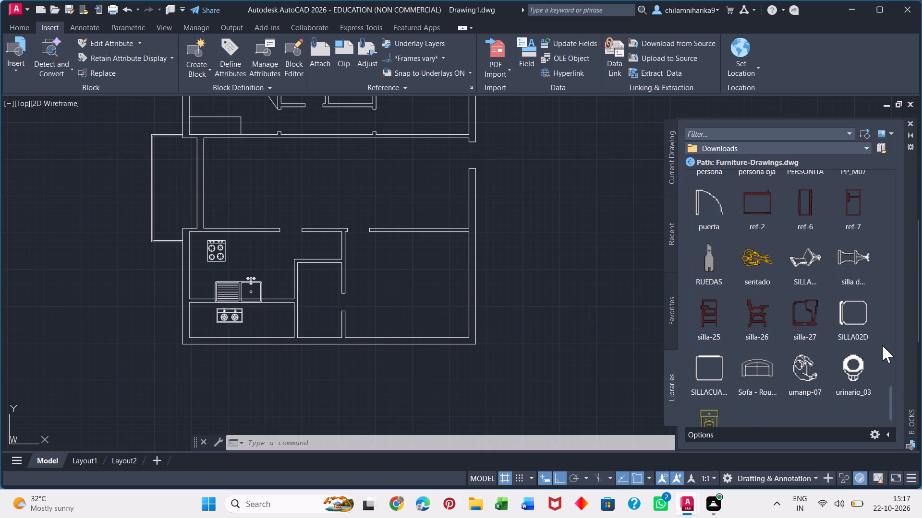
scroll(882, 345, "up", 9)
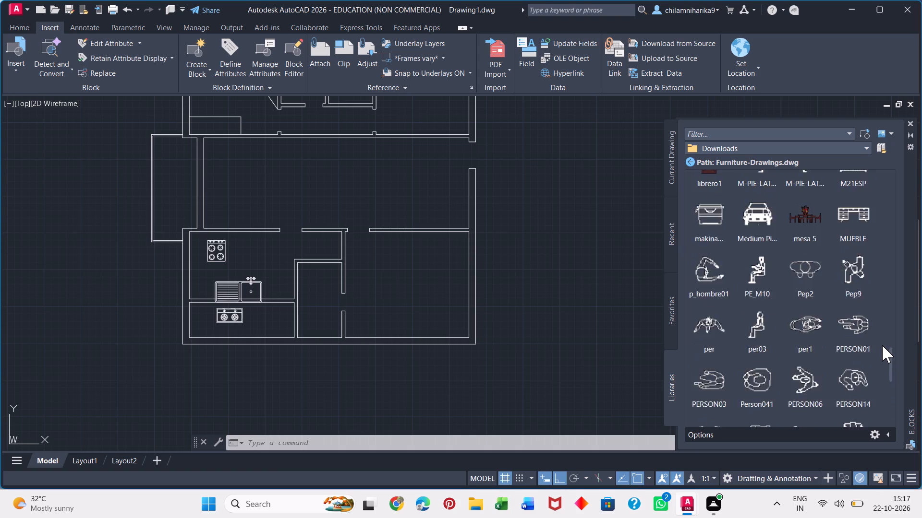
scroll(882, 345, "up", 13)
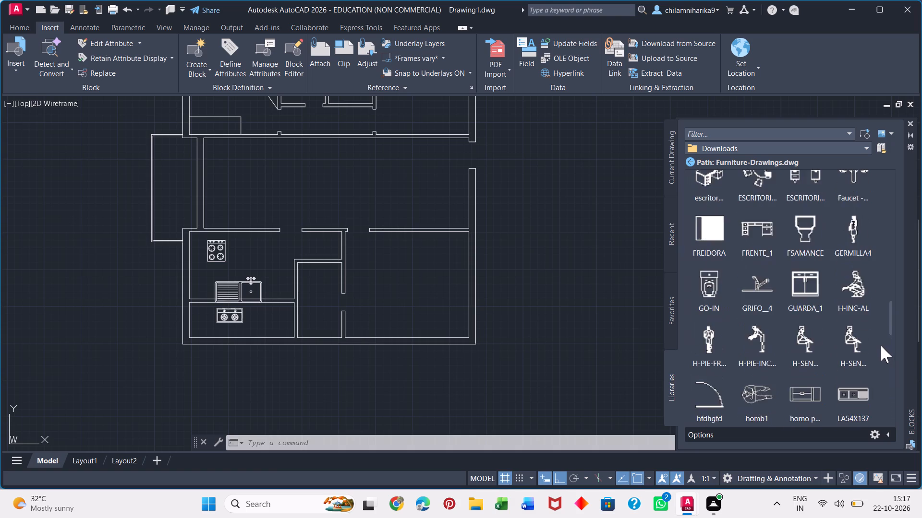
scroll(881, 345, "up", 10)
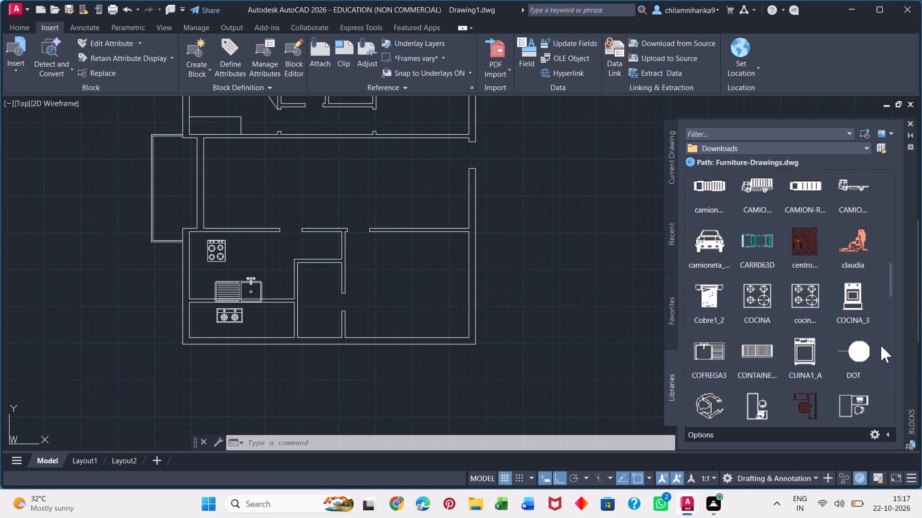
scroll(881, 345, "up", 12)
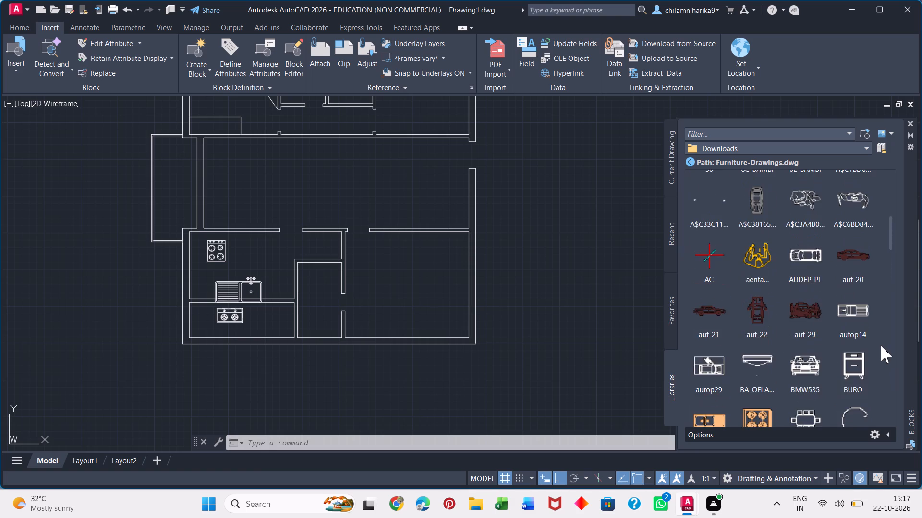
scroll(881, 345, "up", 5)
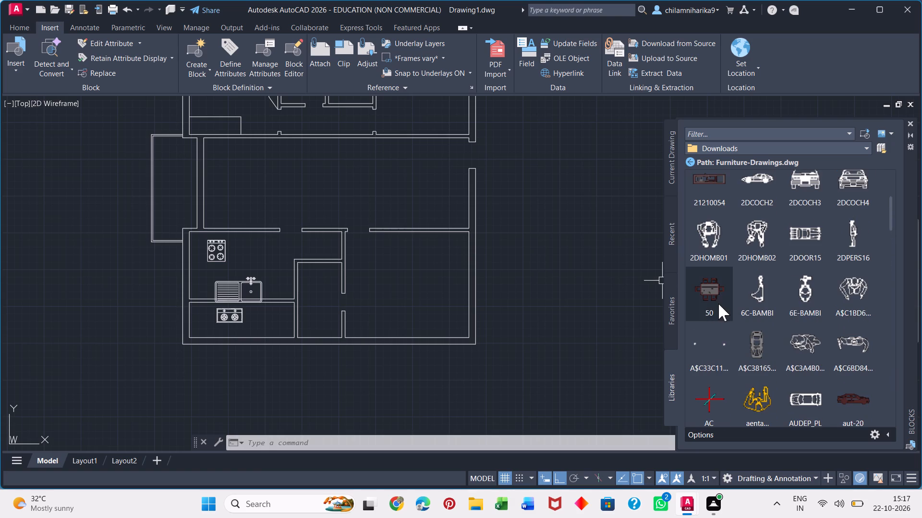
scroll(709, 292, "up", 9)
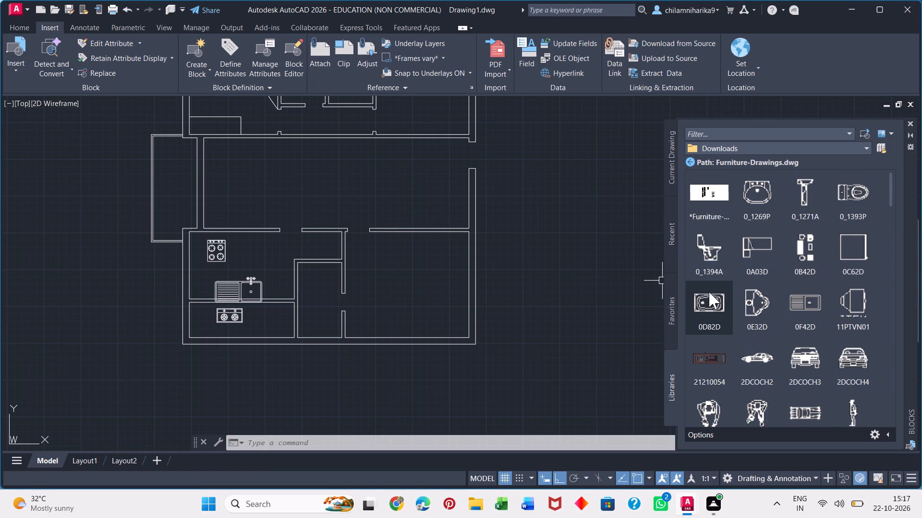
scroll(709, 292, "up", 2)
scroll(709, 292, "down", 4)
scroll(689, 341, "down", 2)
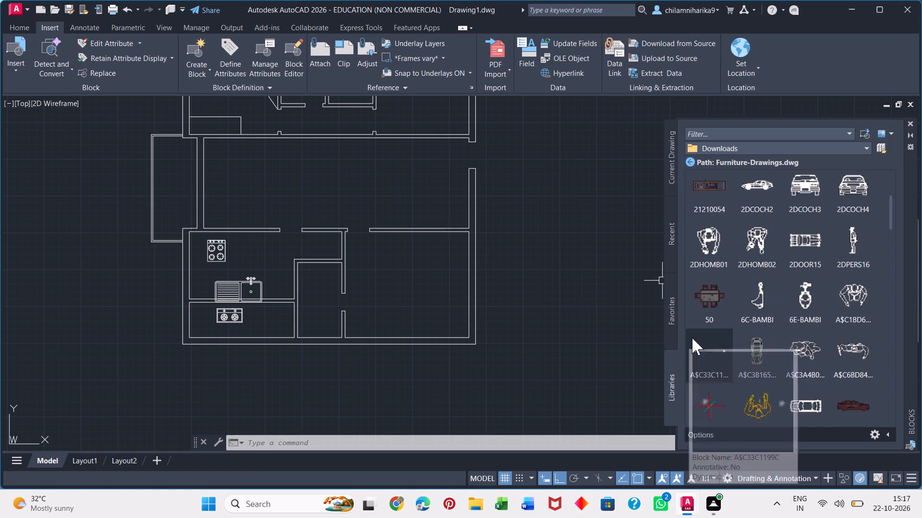
Insert the six-chair dining table block 50 in the plan's lower right room, setting its scale freehand, and close the block library.
left_click(704, 298)
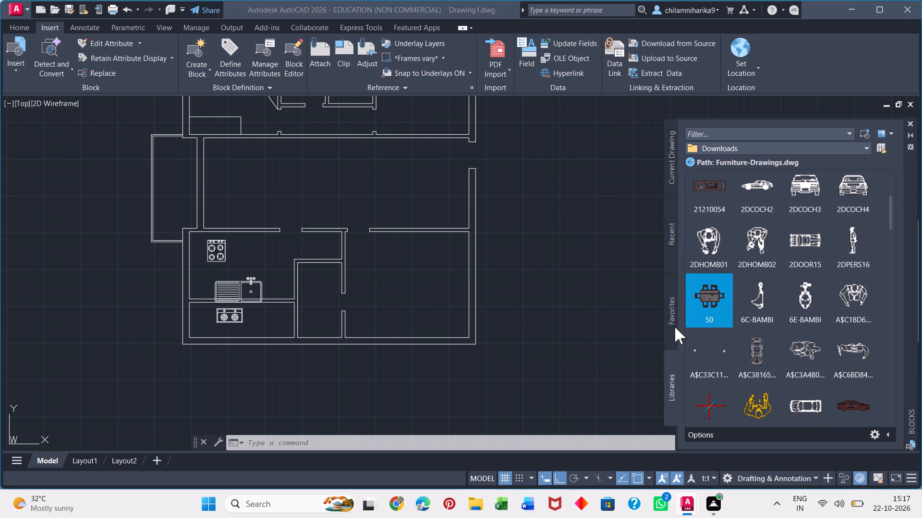
right_click(711, 307)
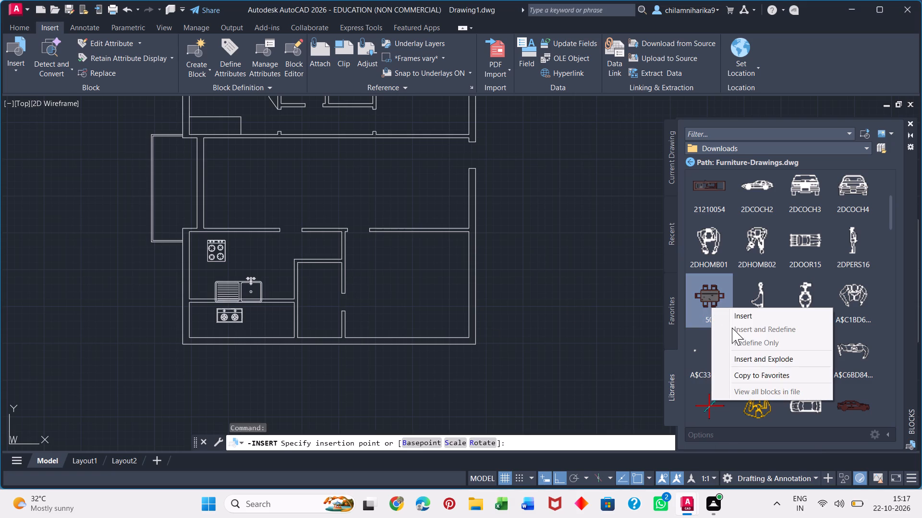
left_click(741, 311)
left_click(377, 275)
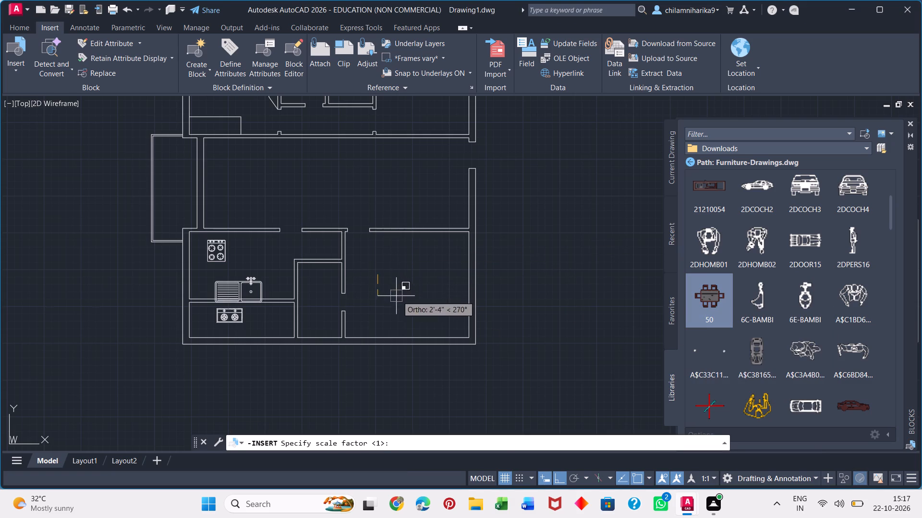
left_click(422, 302)
scroll(594, 310, "down", 4)
key("z")
key("Return")
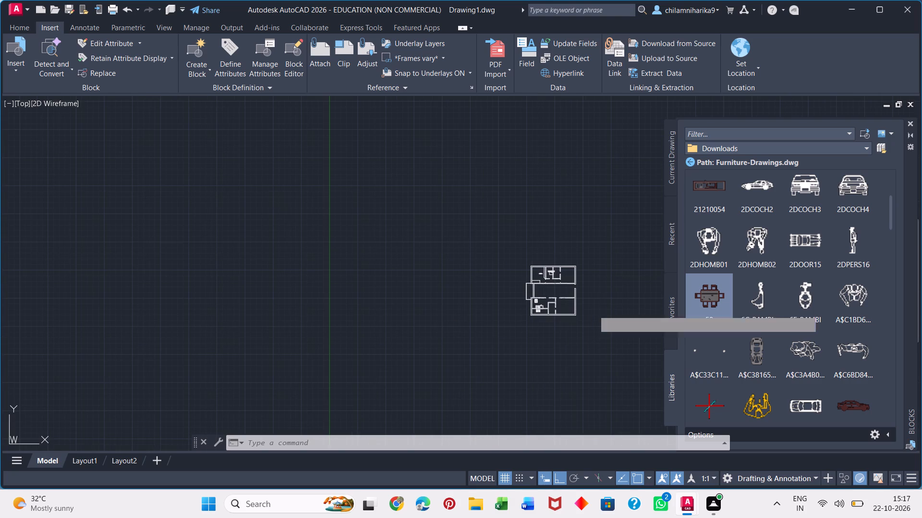
key("e")
key("Return")
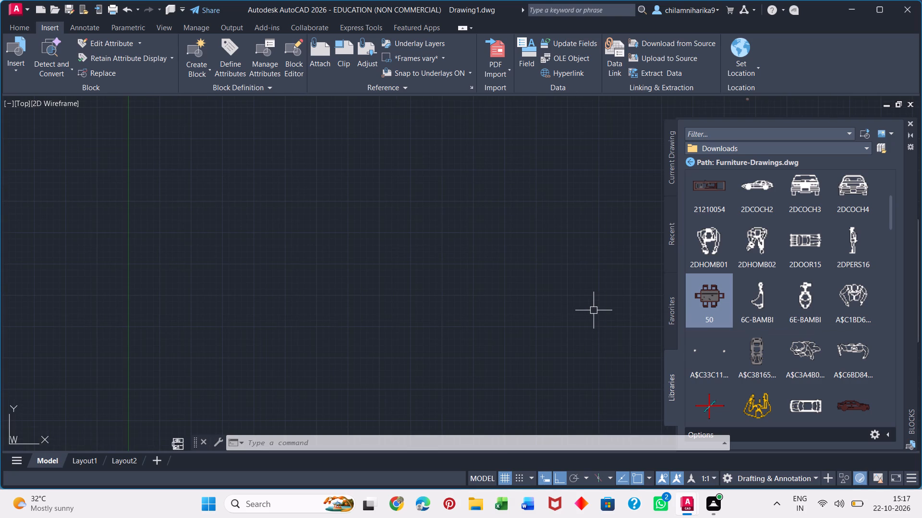
scroll(594, 310, "down", 6)
left_click(910, 121)
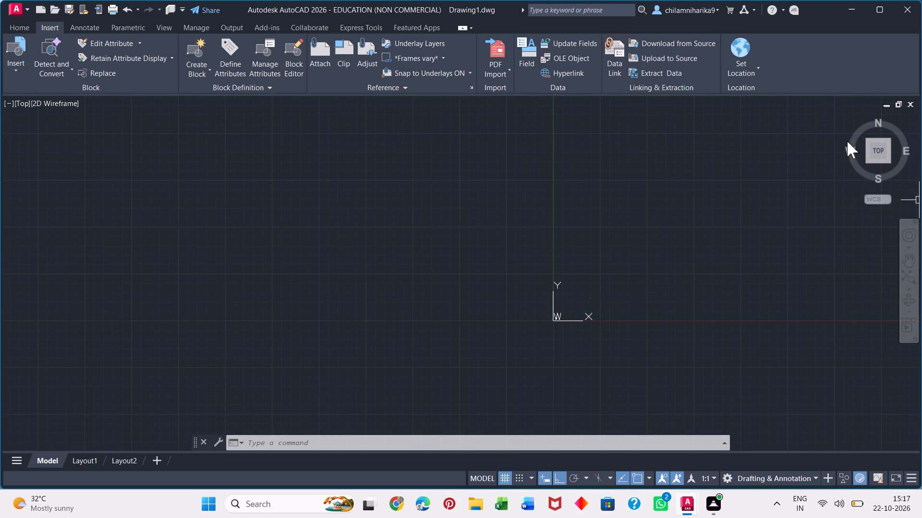
Assign the inserted dining table block to the Defpoints layer.
left_click_drag(696, 165, 691, 167)
left_click(548, 314)
scroll(593, 300, "up", 9)
scroll(534, 295, "up", 5)
scroll(466, 310, "up", 3)
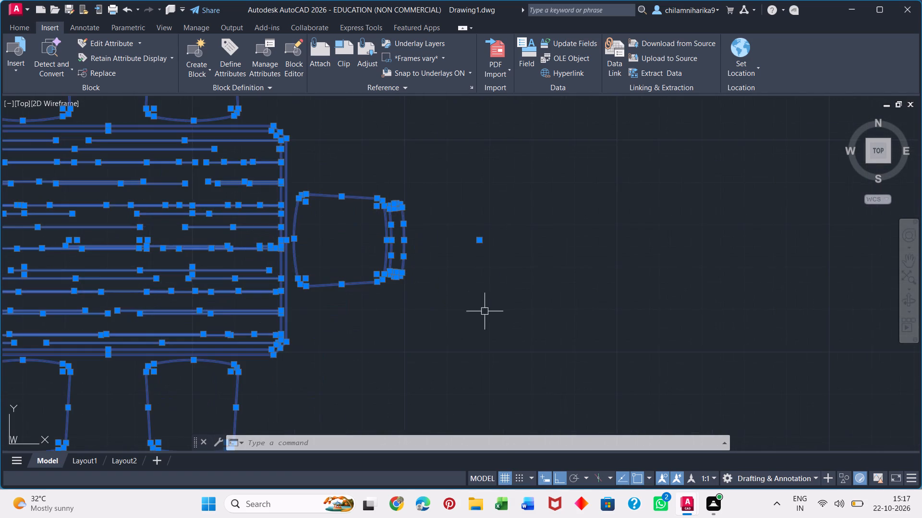
scroll(720, 287, "down", 3)
left_click(758, 282)
left_click(721, 207)
key("Escape")
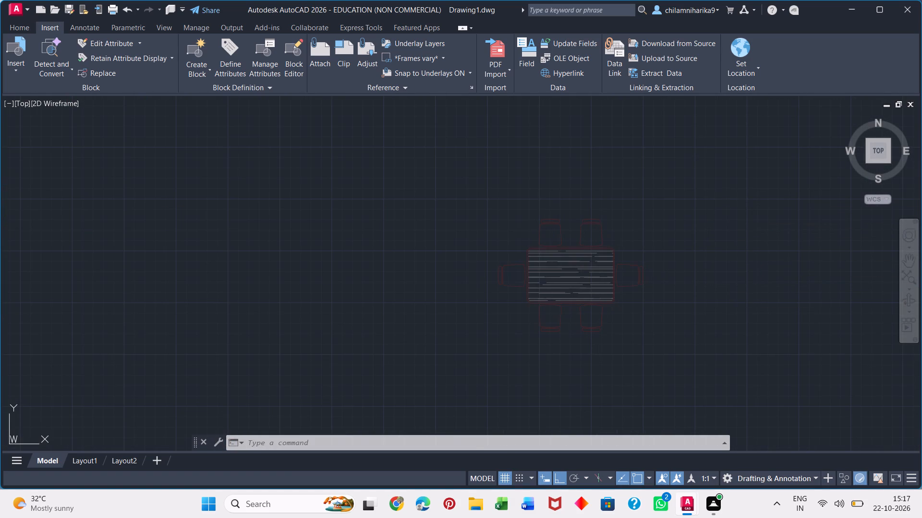
left_click(667, 196)
left_click(483, 368)
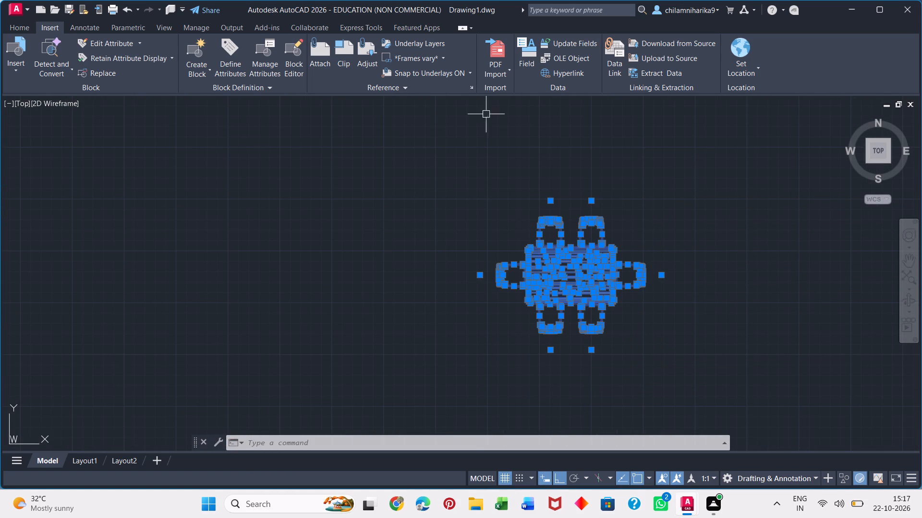
left_click(27, 26)
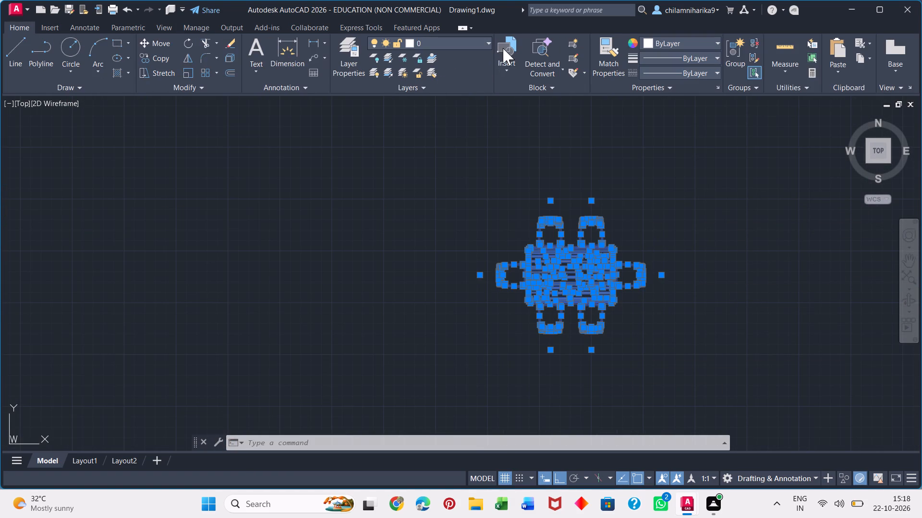
left_click(455, 41)
left_click(429, 71)
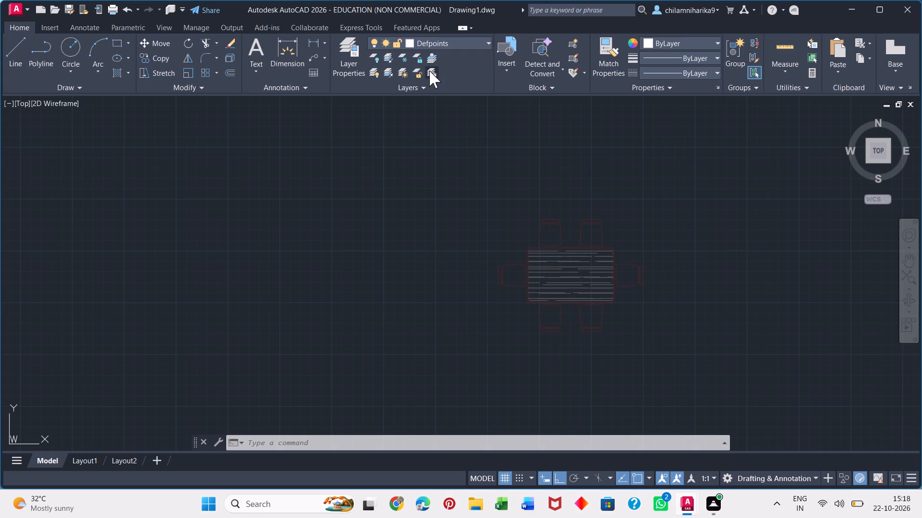
Set the Defpoints layer's colour to white with the dining table block selected, and clear the selection.
left_click(555, 223)
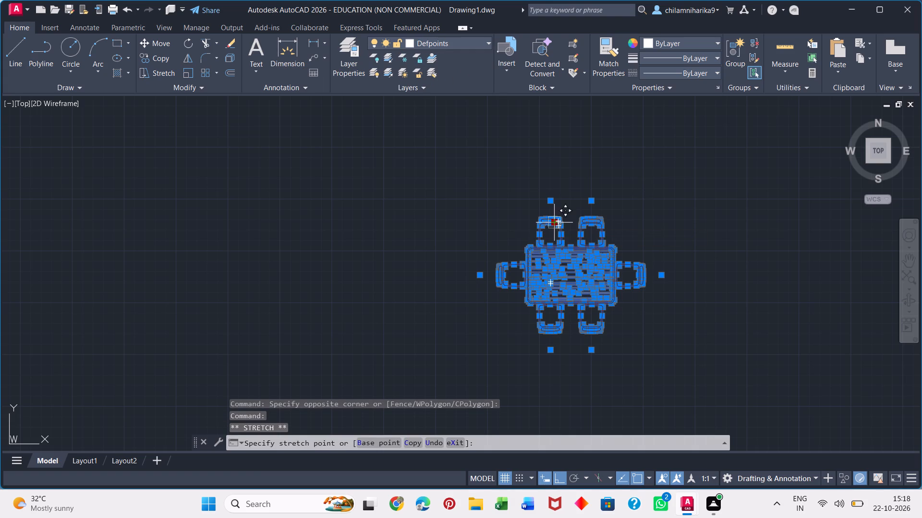
key("Escape")
left_click(449, 158)
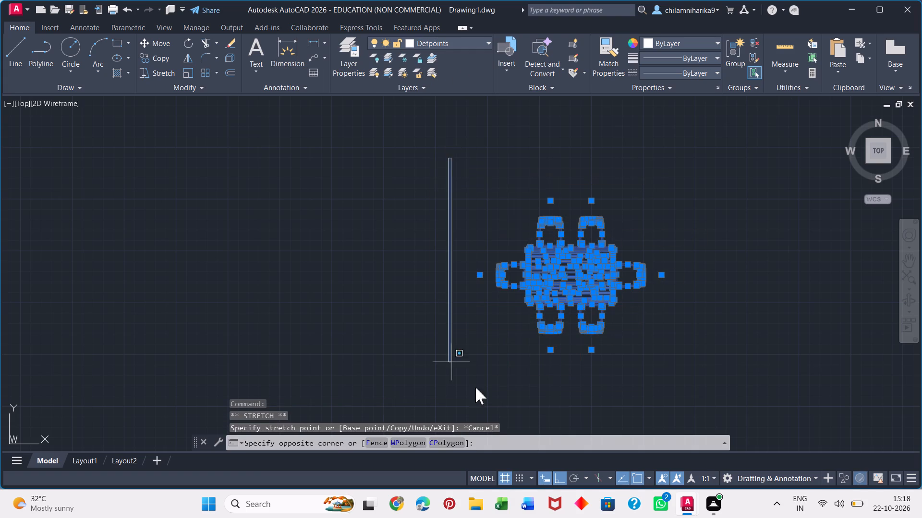
left_click(678, 386)
left_click(445, 40)
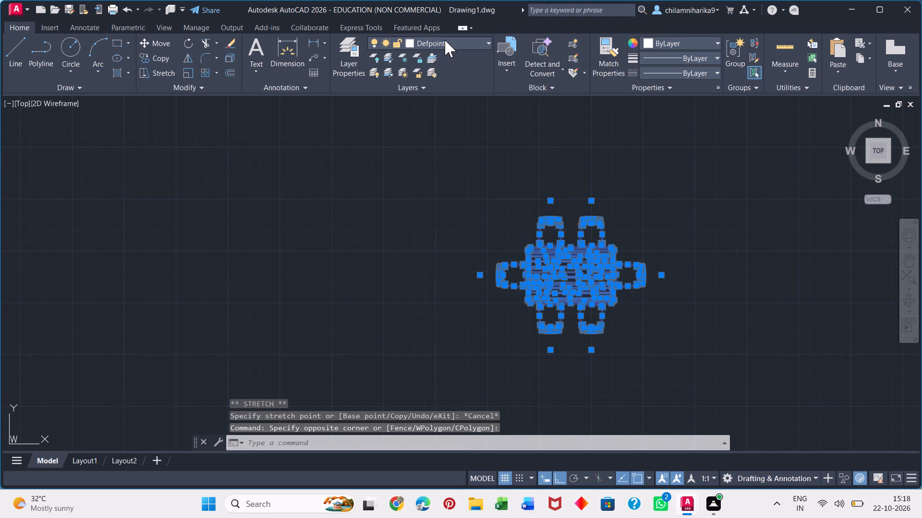
left_click(409, 71)
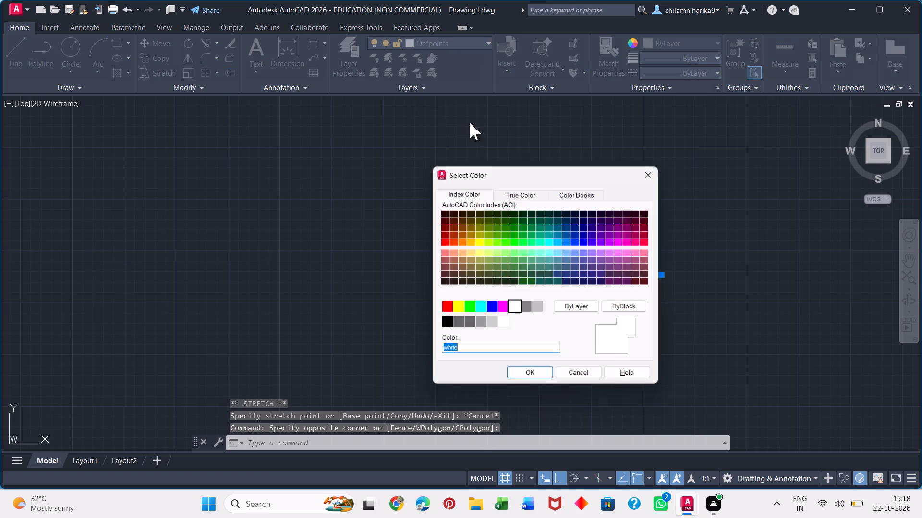
left_click(514, 305)
left_click(521, 376)
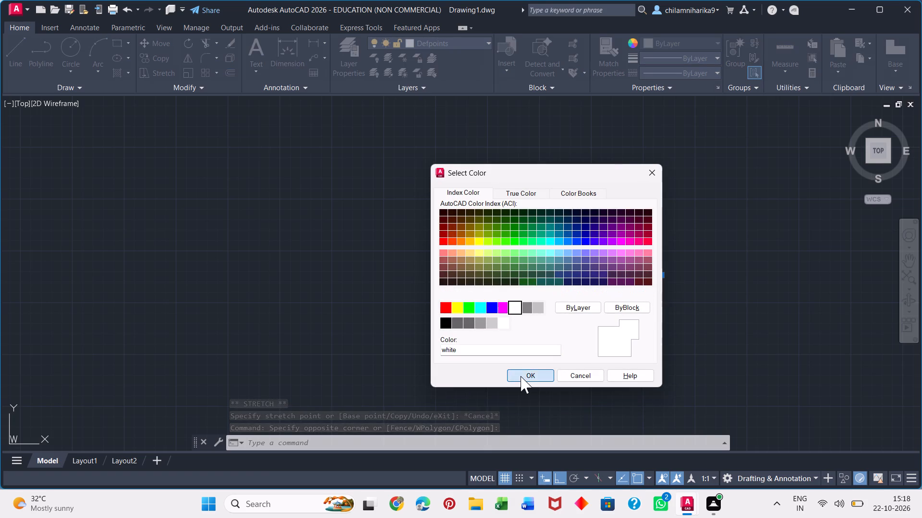
left_click(625, 333)
key("Escape")
key("Escape")
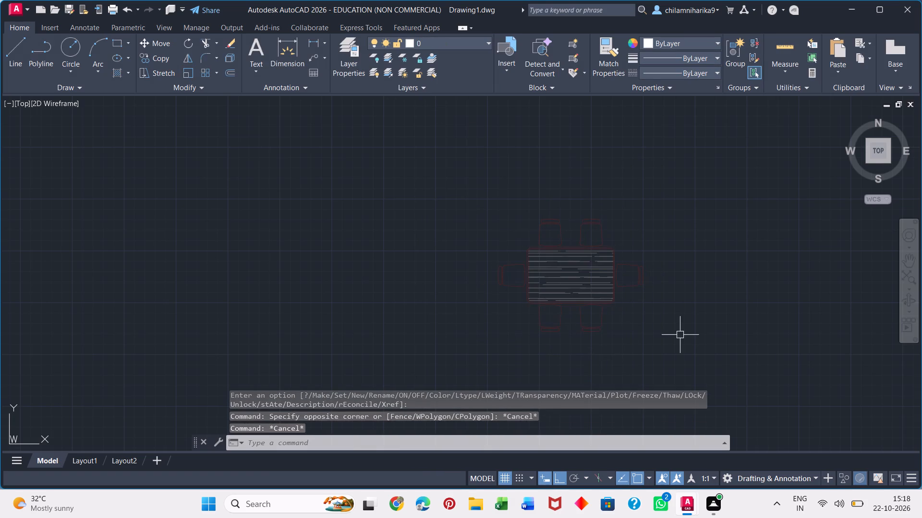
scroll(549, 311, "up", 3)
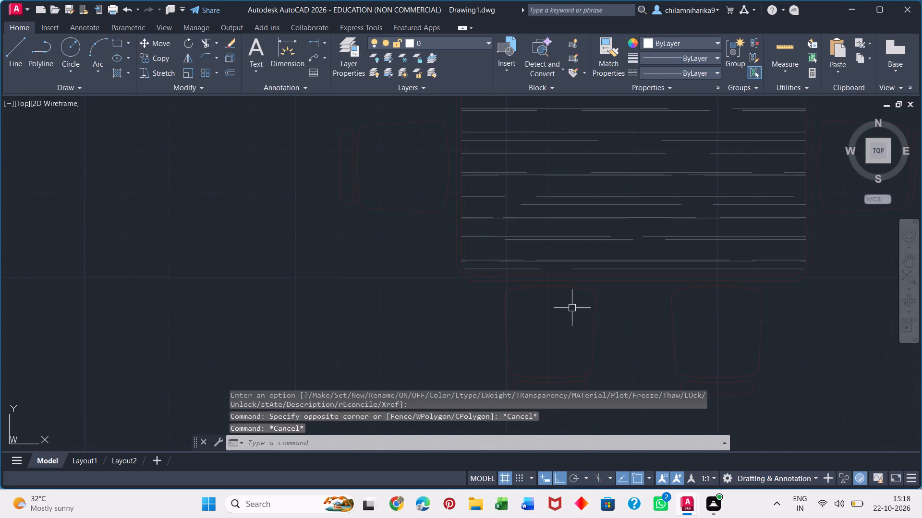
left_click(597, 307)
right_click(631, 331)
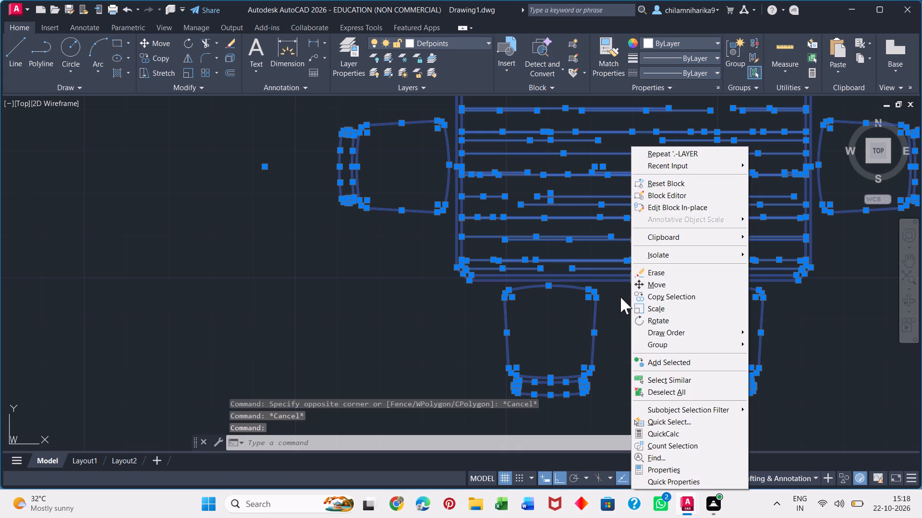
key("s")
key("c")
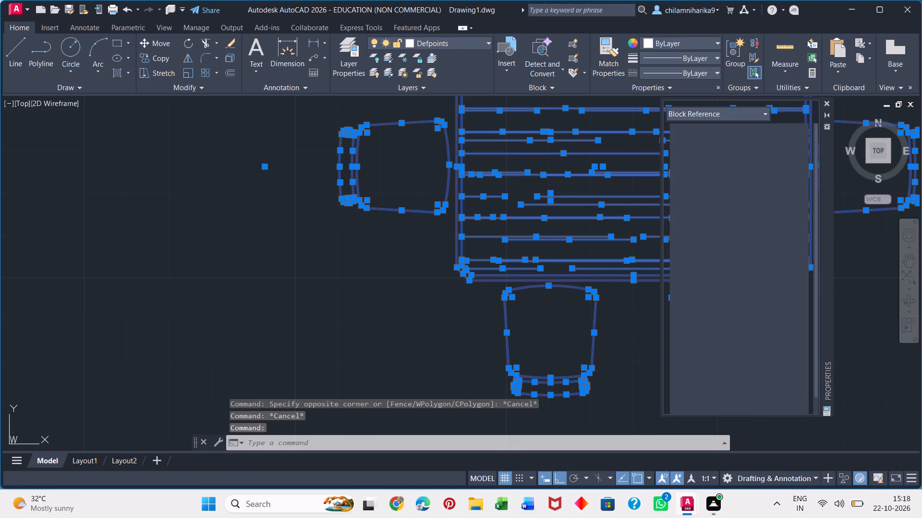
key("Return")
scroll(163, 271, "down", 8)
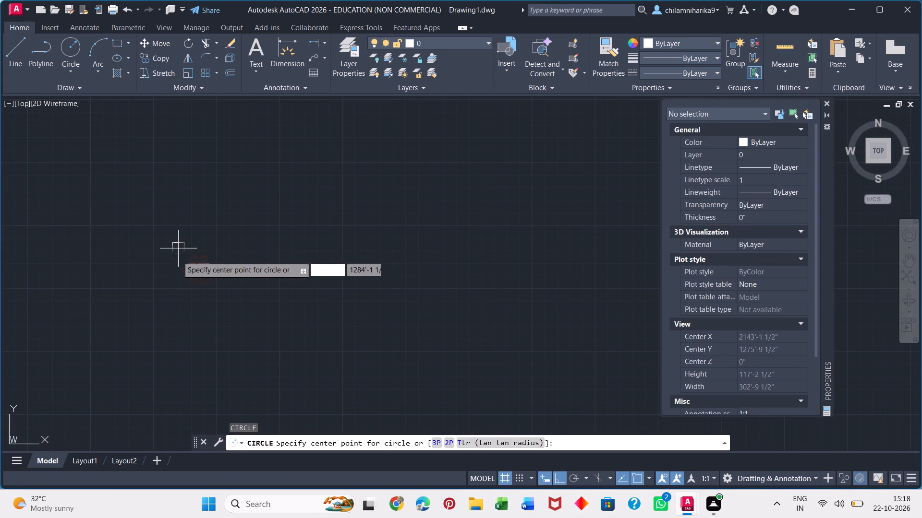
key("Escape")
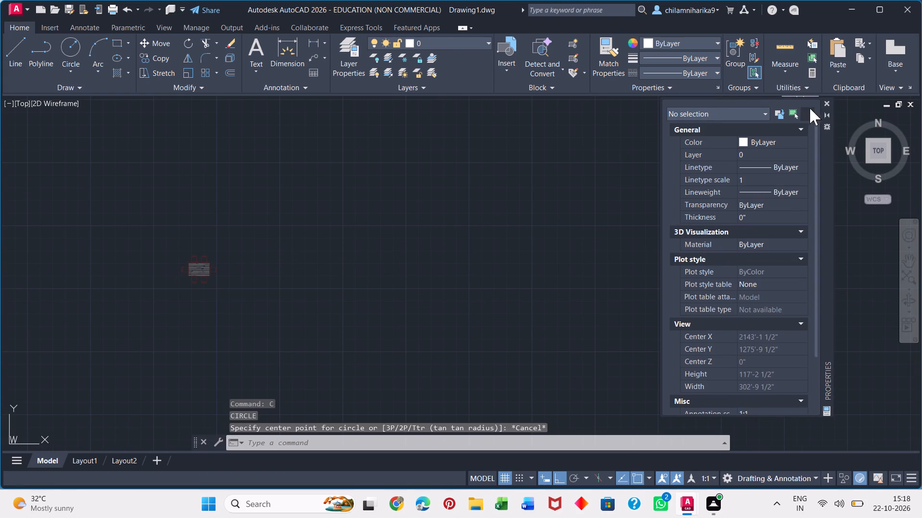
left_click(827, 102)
Scale the dining table block down freehand about the corner of its lower left chair.
left_click_drag(153, 216, 154, 224)
left_click(295, 310)
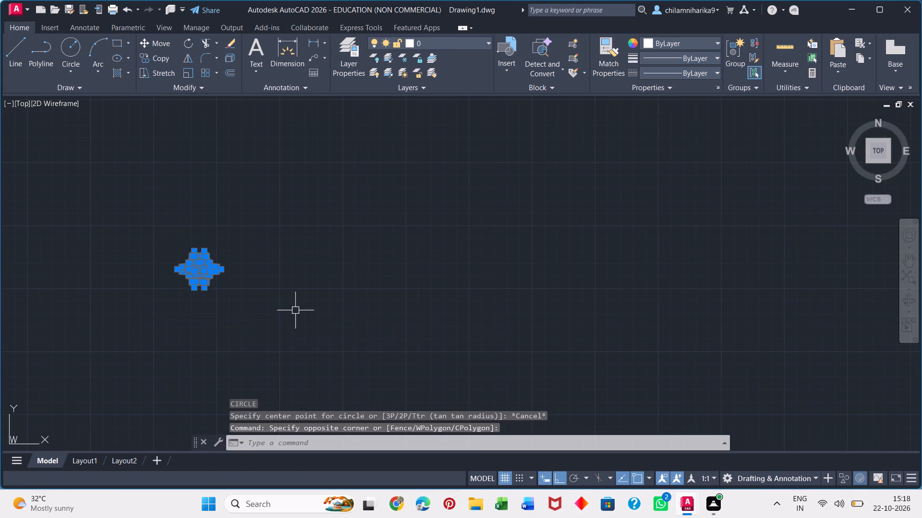
key("s")
key("c")
key("Return")
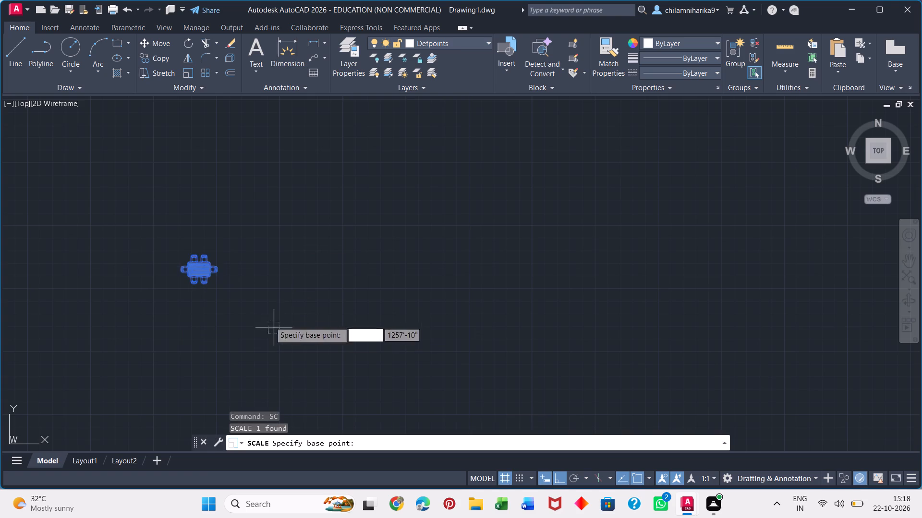
scroll(158, 258, "up", 3)
scroll(260, 276, "up", 2)
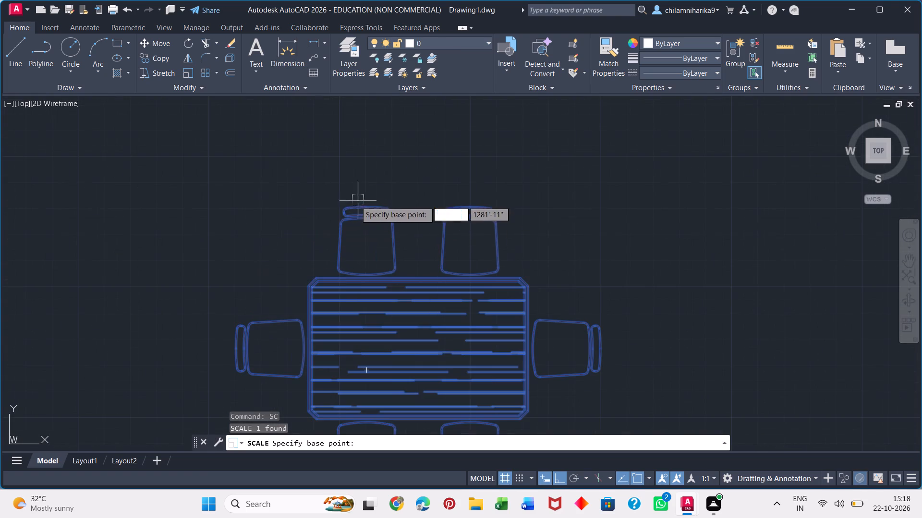
scroll(278, 292, "down", 4)
scroll(287, 324, "up", 3)
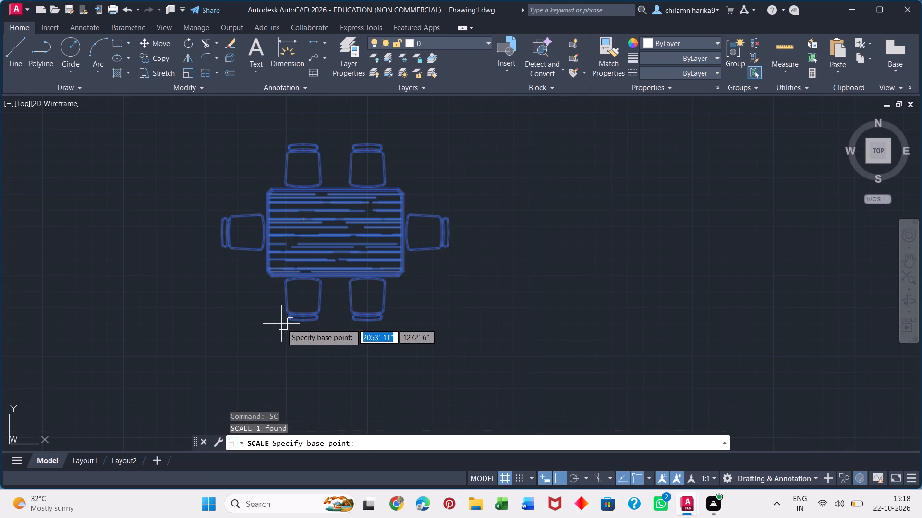
left_click(287, 321)
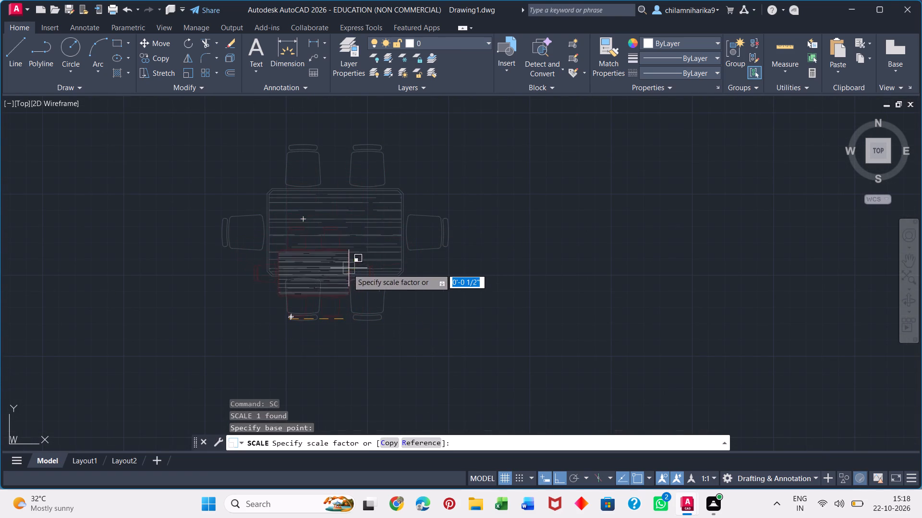
left_click(313, 312)
Move the dining table block by its left chair into the central hall above the kitchen, with Ortho turned off.
left_click_drag(370, 227, 372, 239)
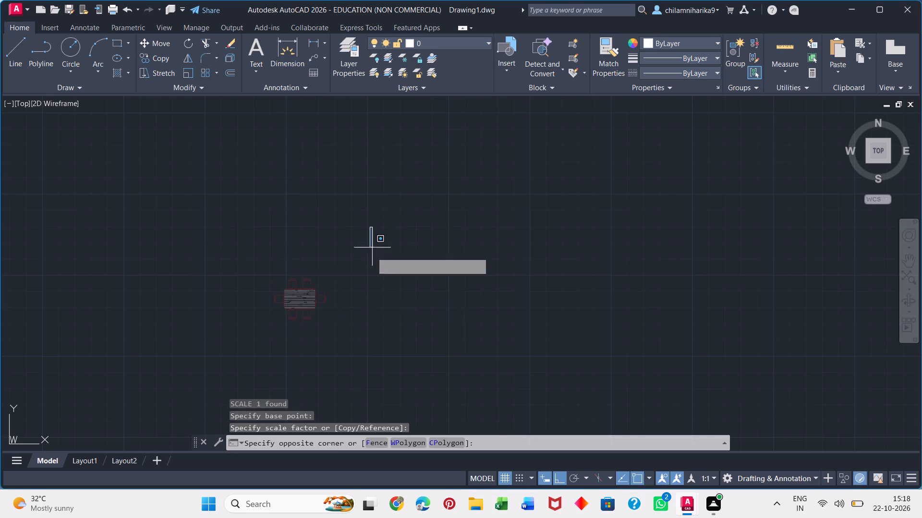
left_click(220, 361)
key("m")
key("Return")
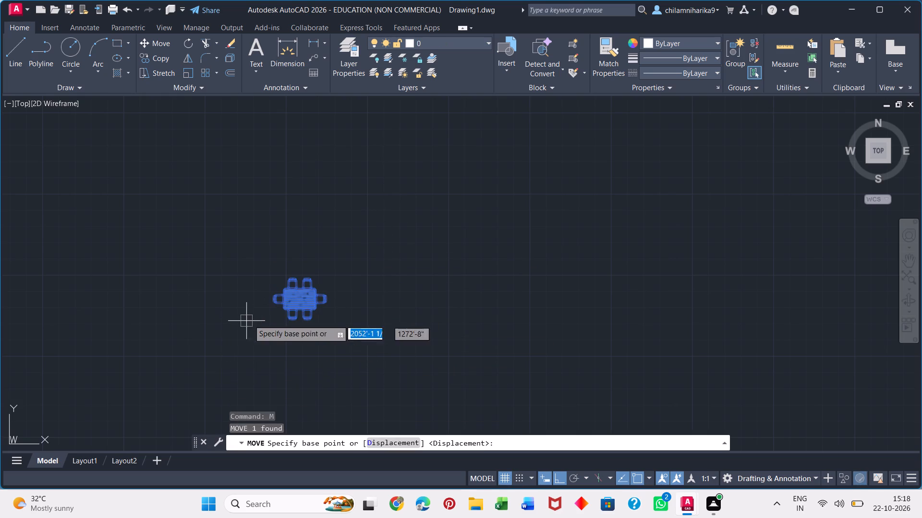
left_click(272, 301)
scroll(243, 319, "down", 19)
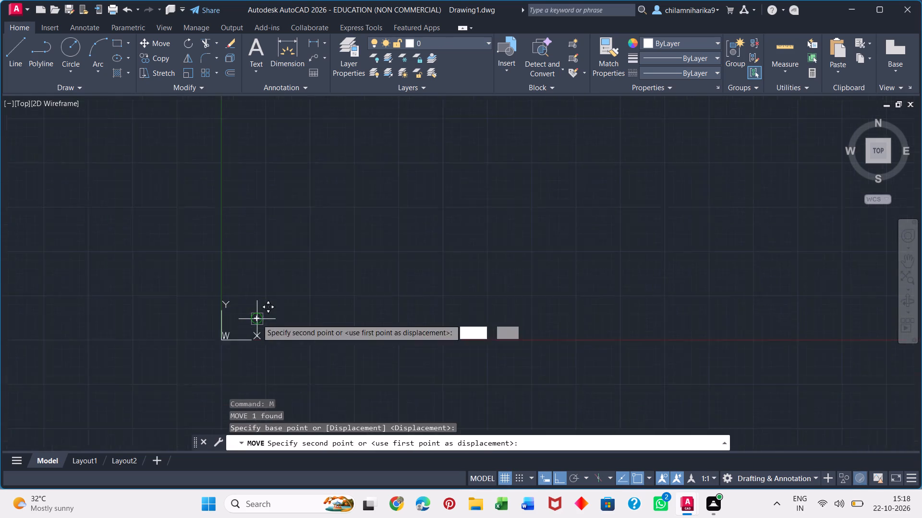
scroll(202, 346, "up", 4)
scroll(392, 233, "up", 3)
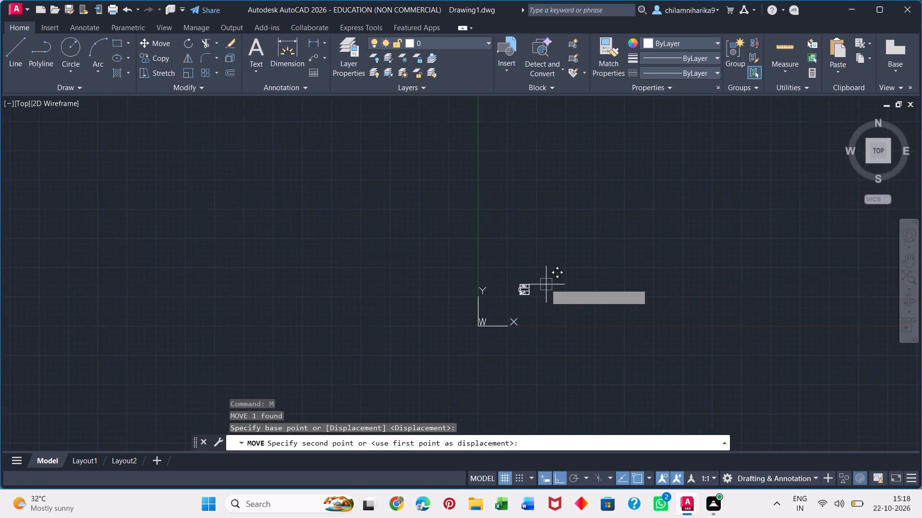
scroll(517, 286, "up", 4)
scroll(510, 336, "up", 3)
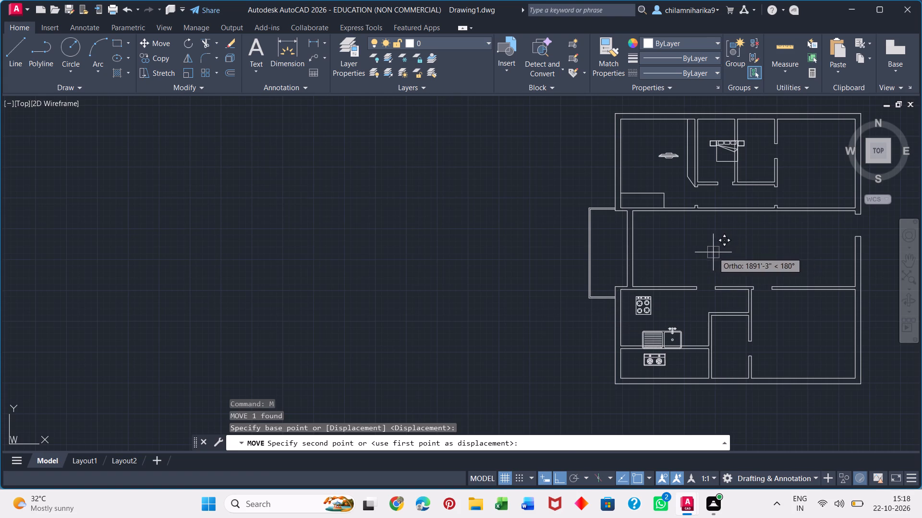
key("F8")
scroll(750, 272, "up", 3)
left_click(643, 200)
middle_click_drag(752, 262, 727, 279)
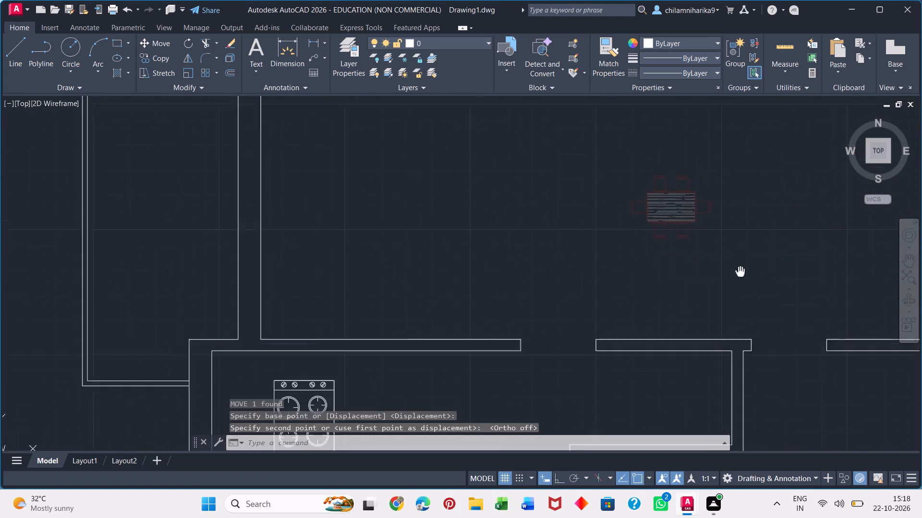
middle_click_drag(727, 279, 524, 377)
scroll(420, 312, "up", 7)
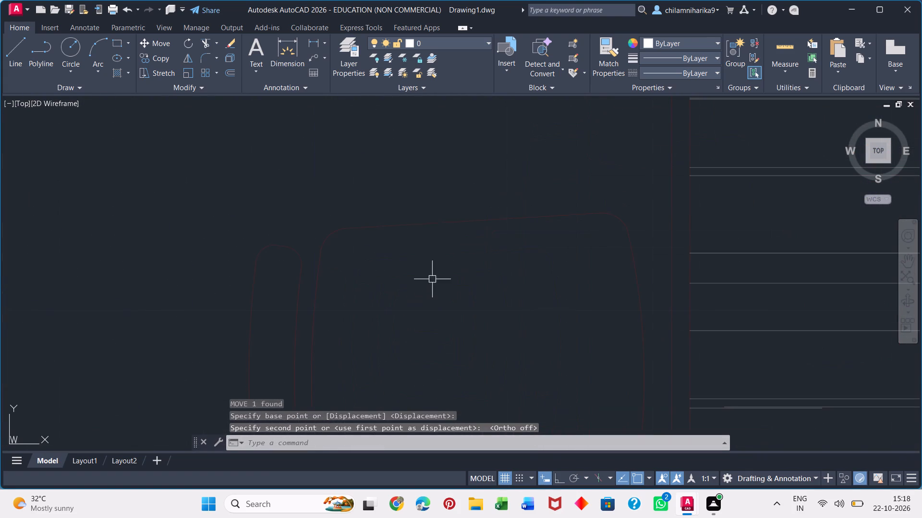
Open the dining table block from the central hall in the Block Editor.
left_click(432, 220)
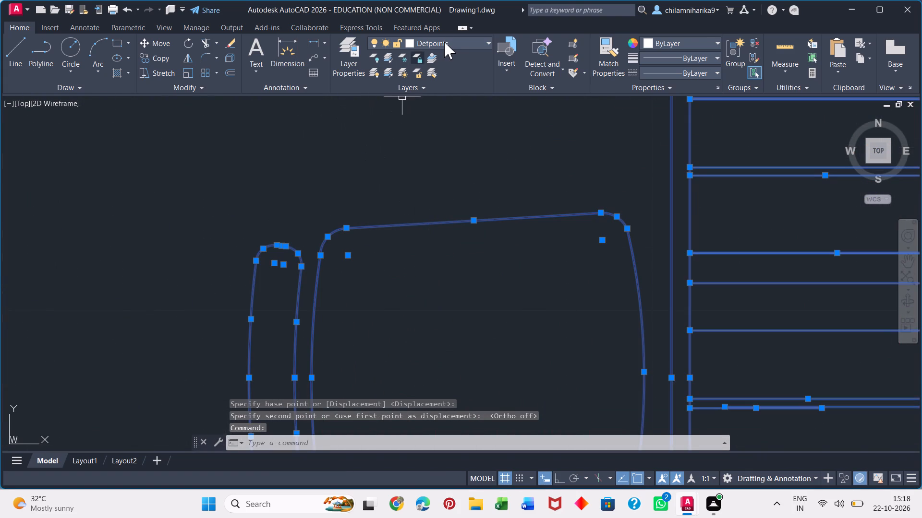
right_click(478, 252)
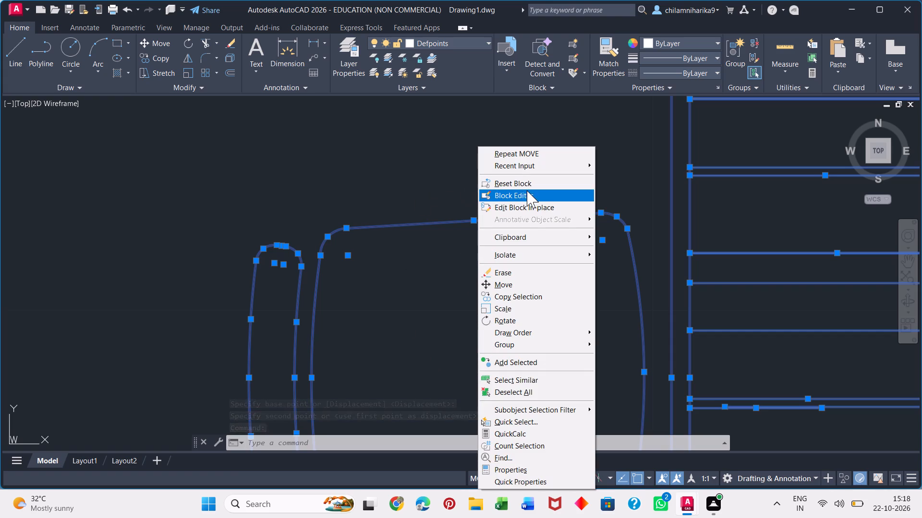
left_click(488, 192)
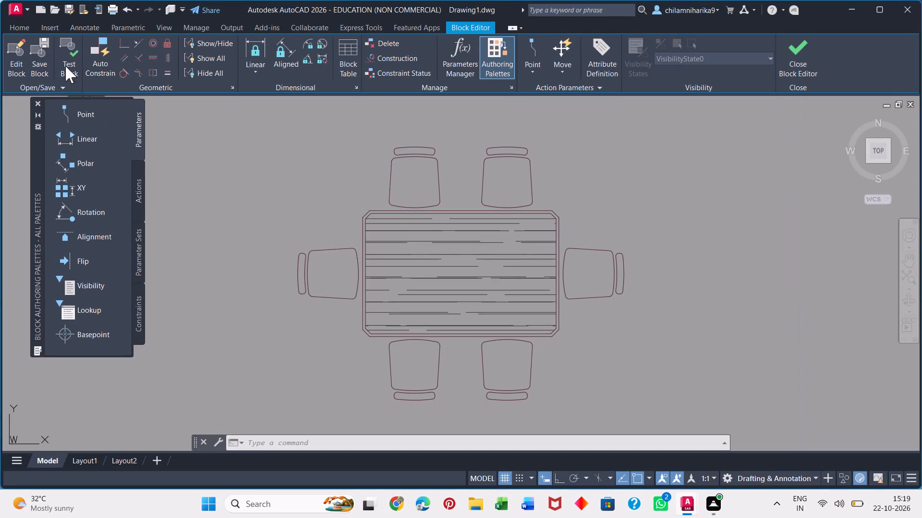
scroll(83, 299, "down", 5)
left_click(141, 323)
left_click(141, 250)
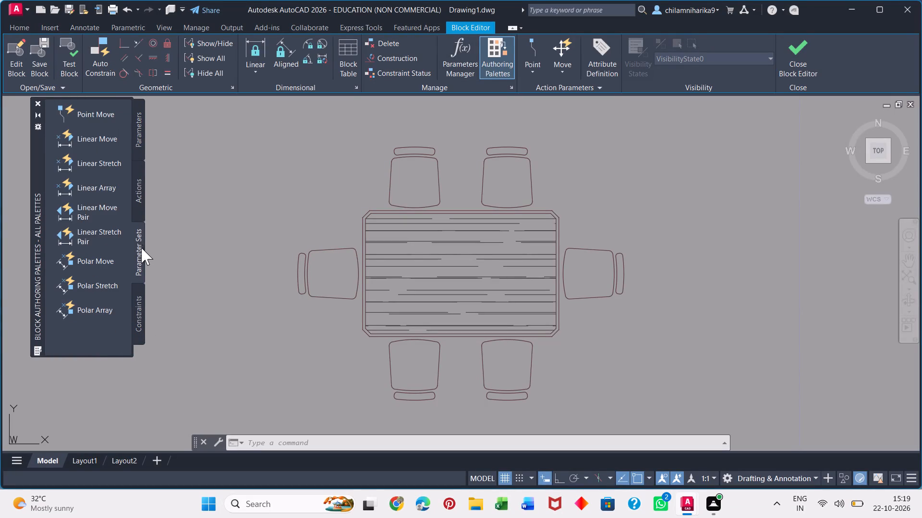
left_click(139, 179)
left_click(145, 143)
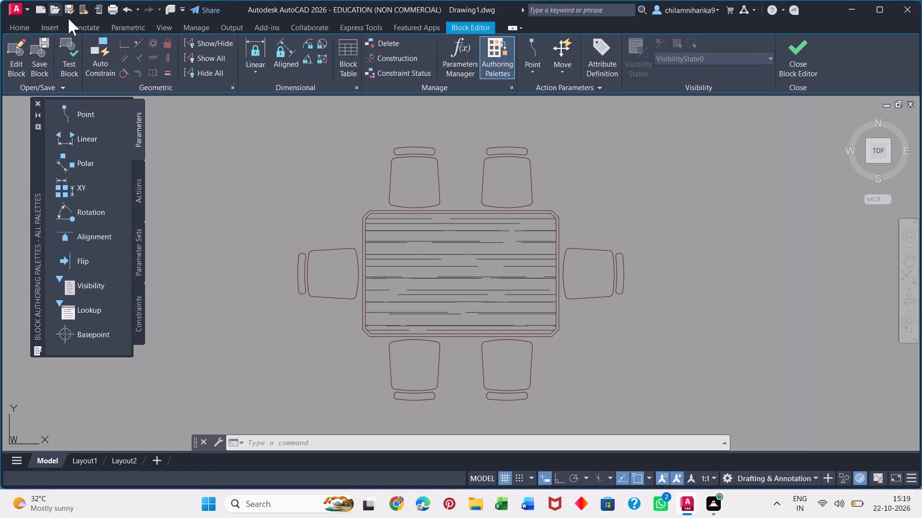
Set the muebles layer's colour to white and save the changes to block 50 on closing the Block Editor.
left_click(13, 21)
left_click(29, 29)
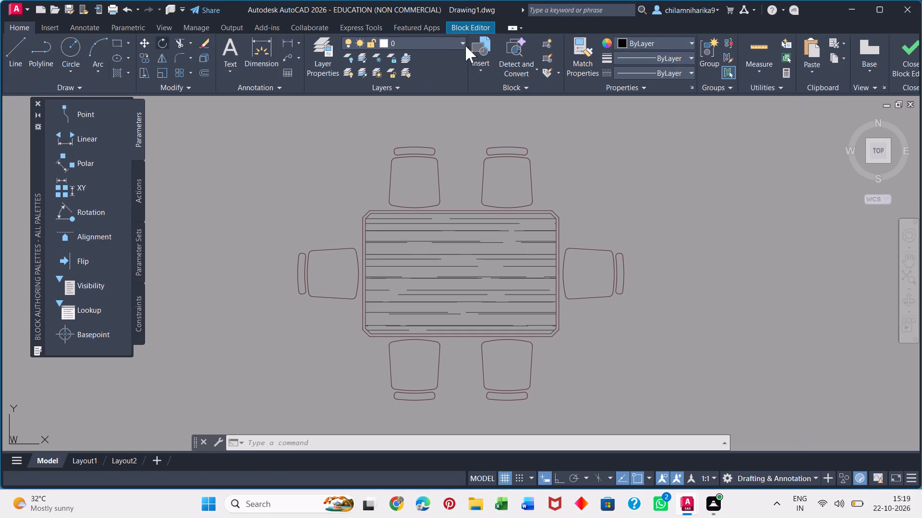
left_click(462, 43)
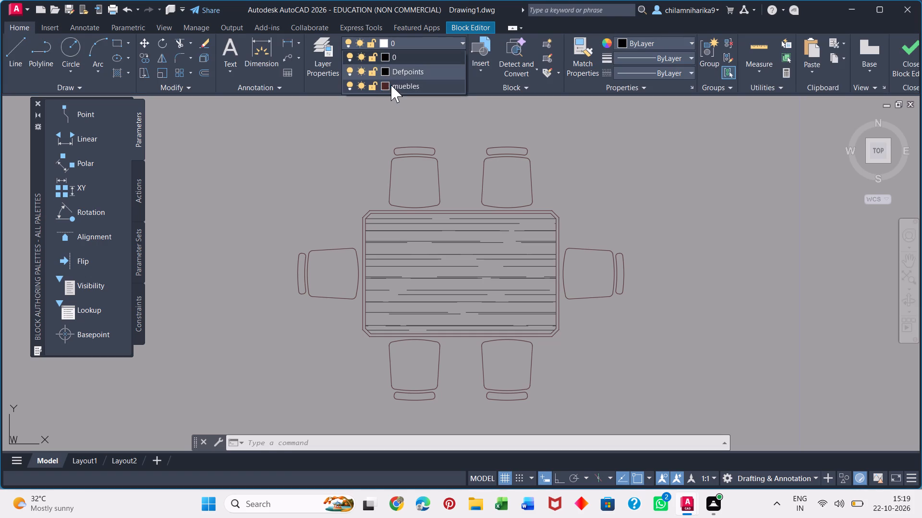
left_click(384, 85)
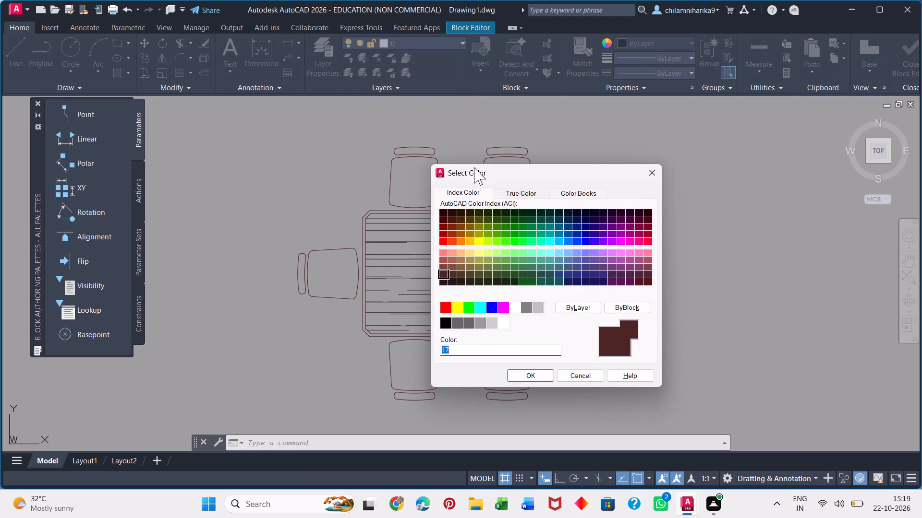
left_click(513, 308)
left_click(522, 376)
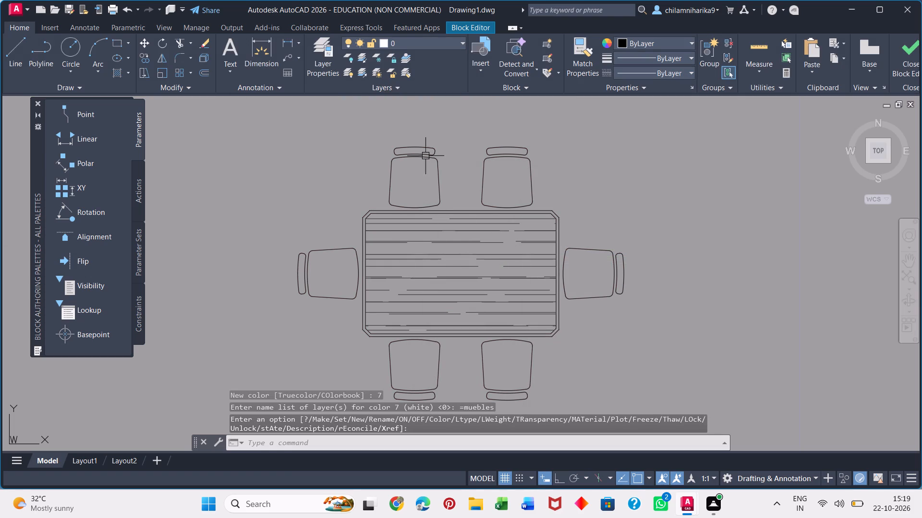
left_click(908, 60)
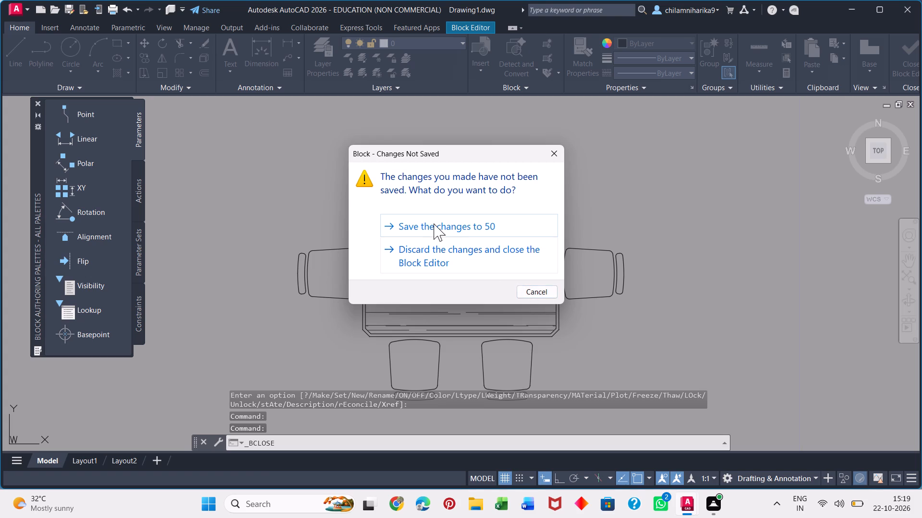
left_click(434, 224)
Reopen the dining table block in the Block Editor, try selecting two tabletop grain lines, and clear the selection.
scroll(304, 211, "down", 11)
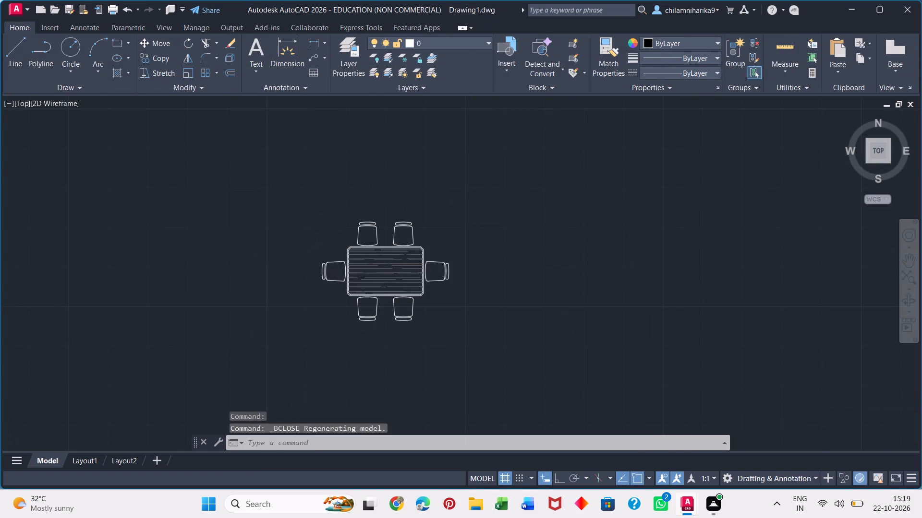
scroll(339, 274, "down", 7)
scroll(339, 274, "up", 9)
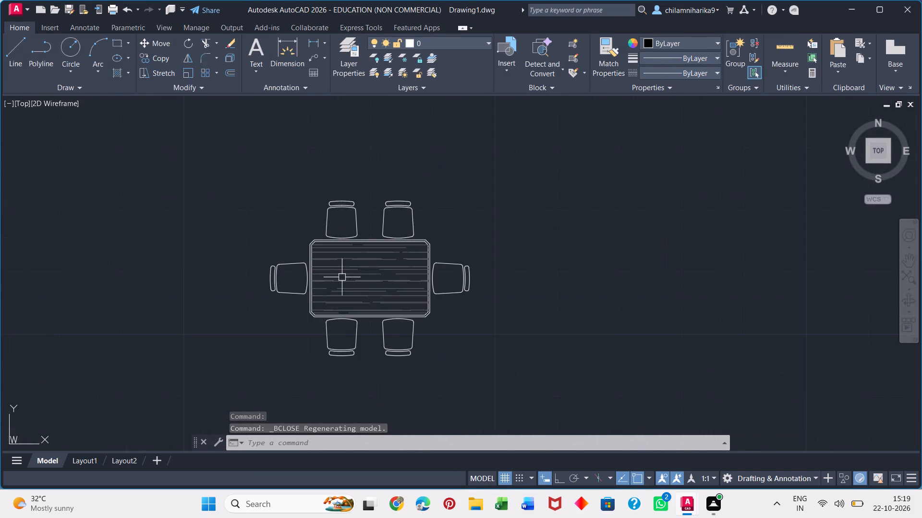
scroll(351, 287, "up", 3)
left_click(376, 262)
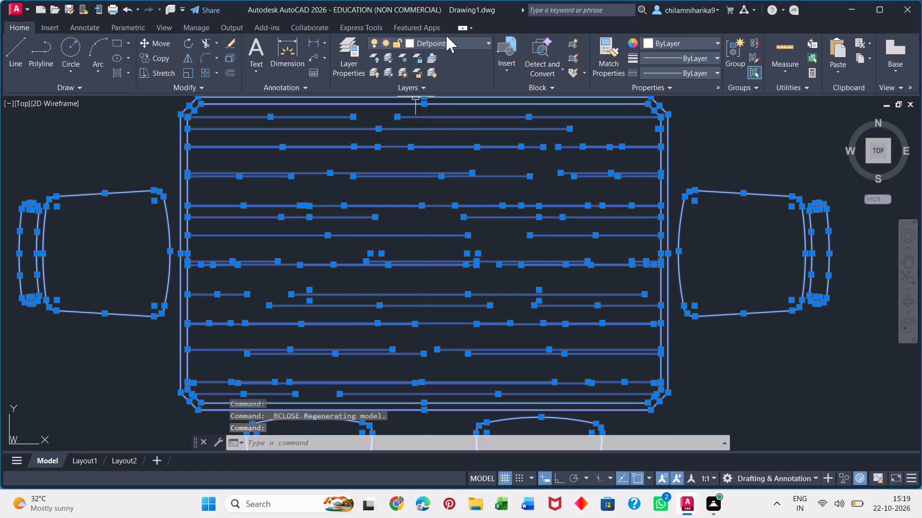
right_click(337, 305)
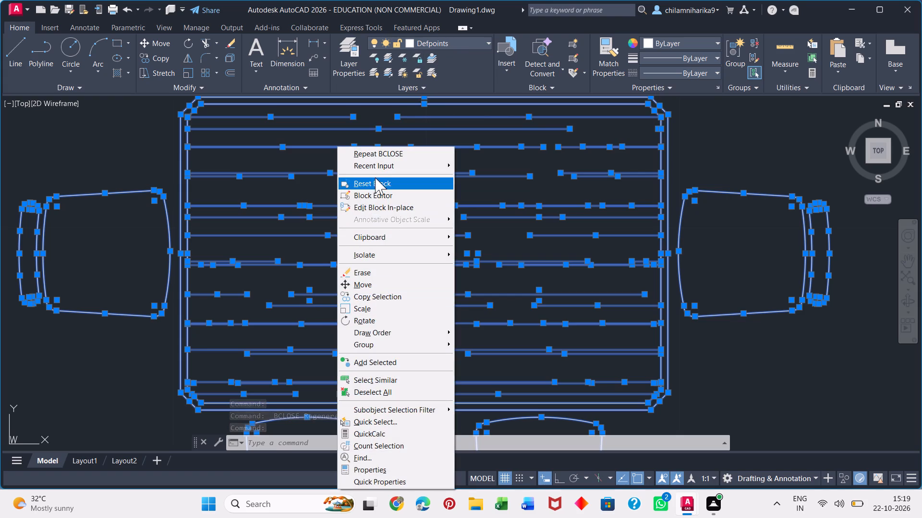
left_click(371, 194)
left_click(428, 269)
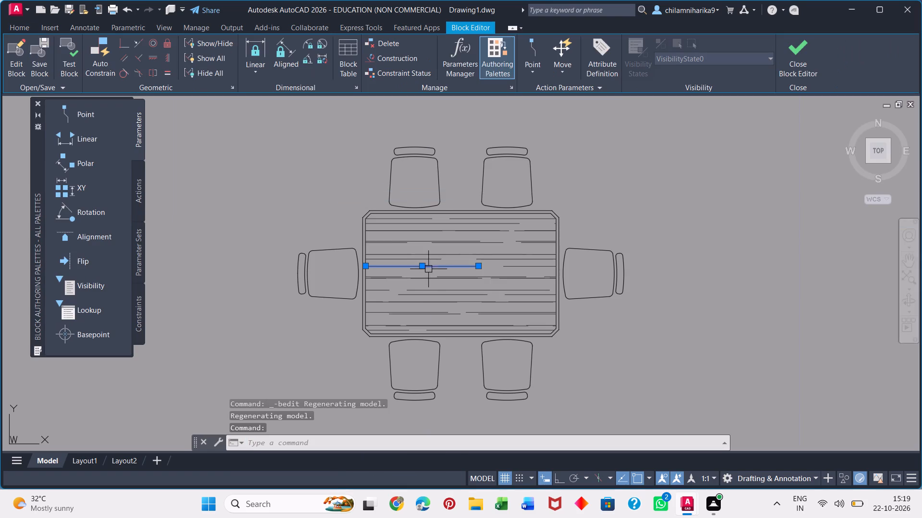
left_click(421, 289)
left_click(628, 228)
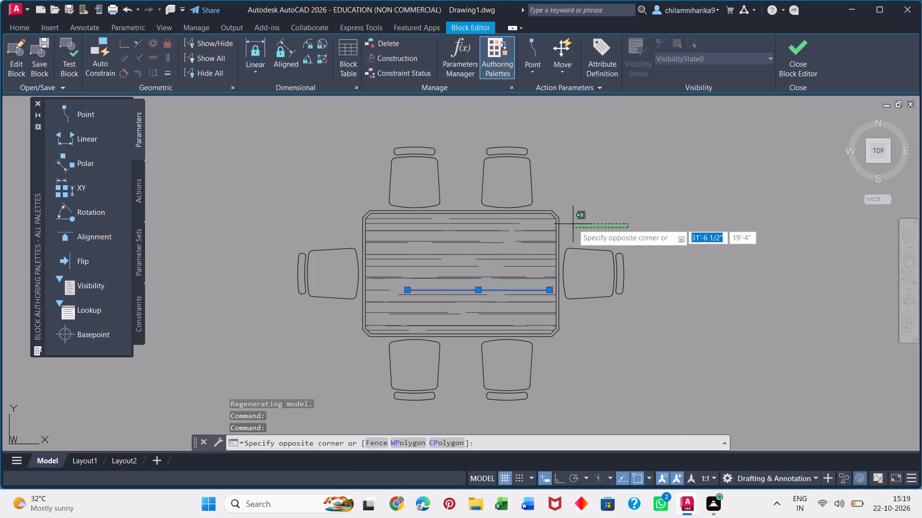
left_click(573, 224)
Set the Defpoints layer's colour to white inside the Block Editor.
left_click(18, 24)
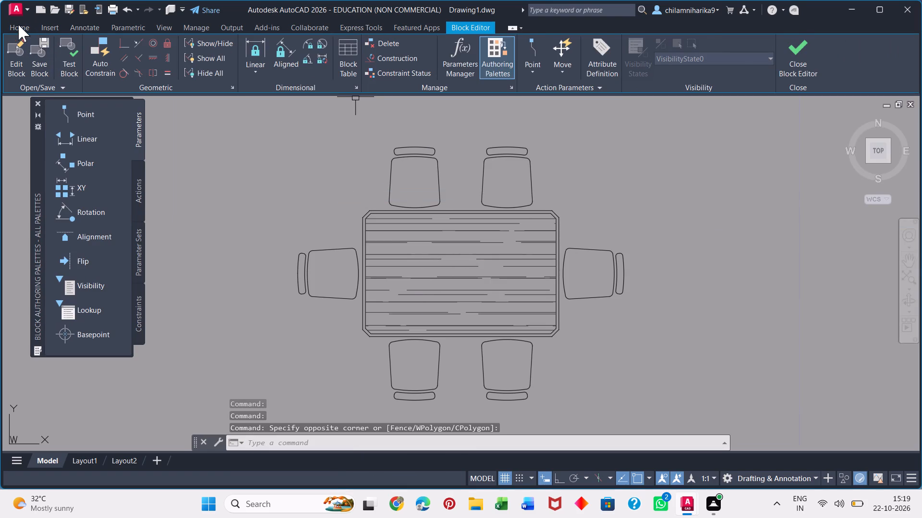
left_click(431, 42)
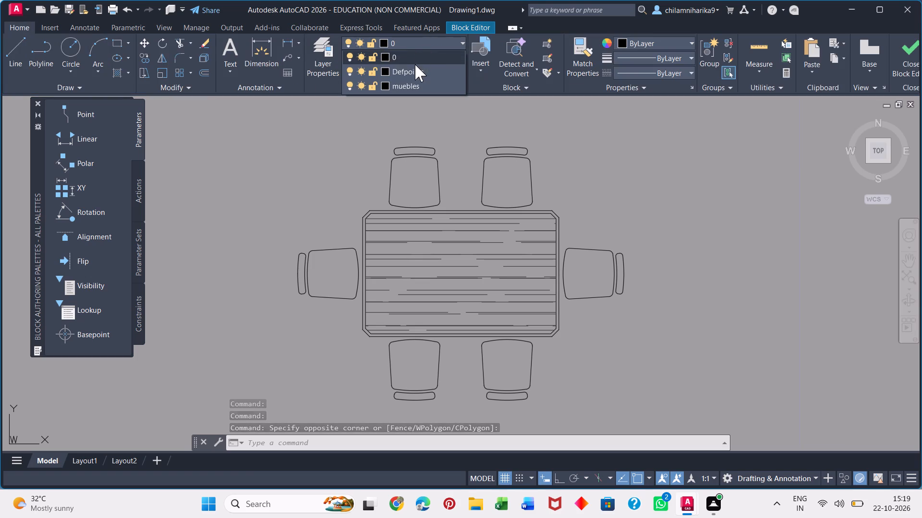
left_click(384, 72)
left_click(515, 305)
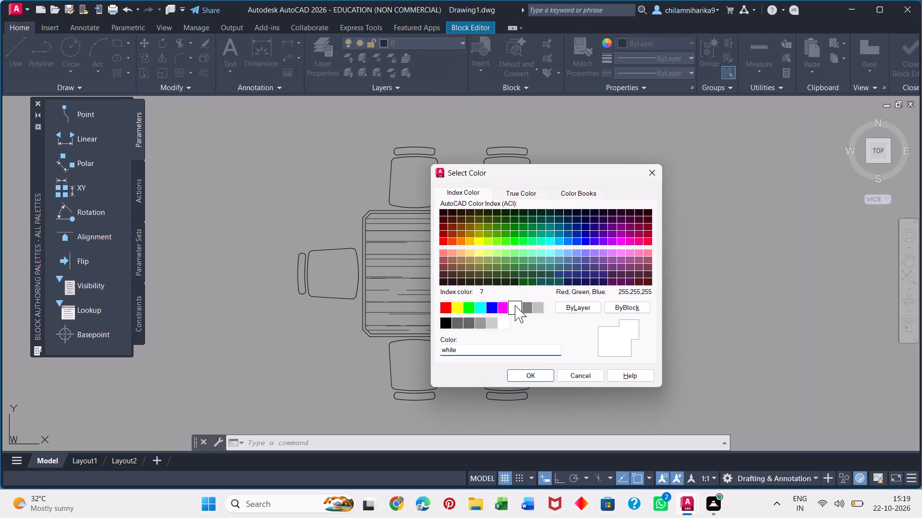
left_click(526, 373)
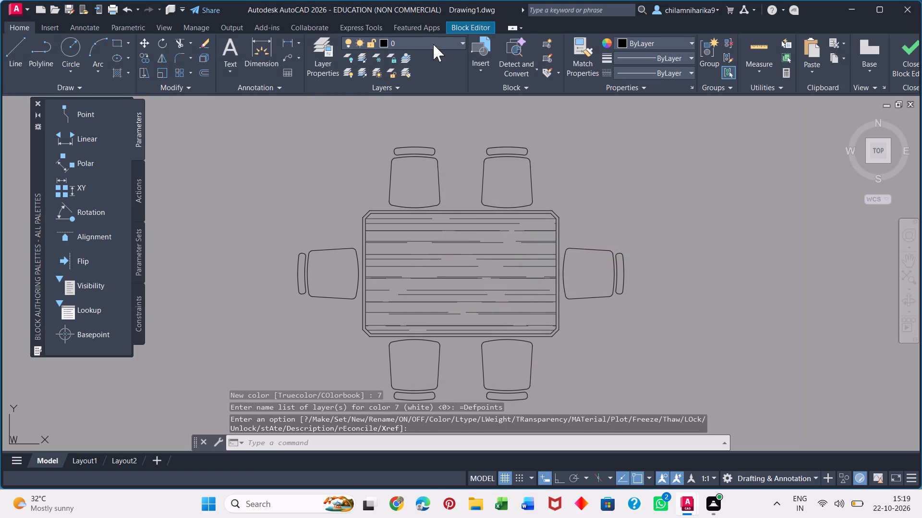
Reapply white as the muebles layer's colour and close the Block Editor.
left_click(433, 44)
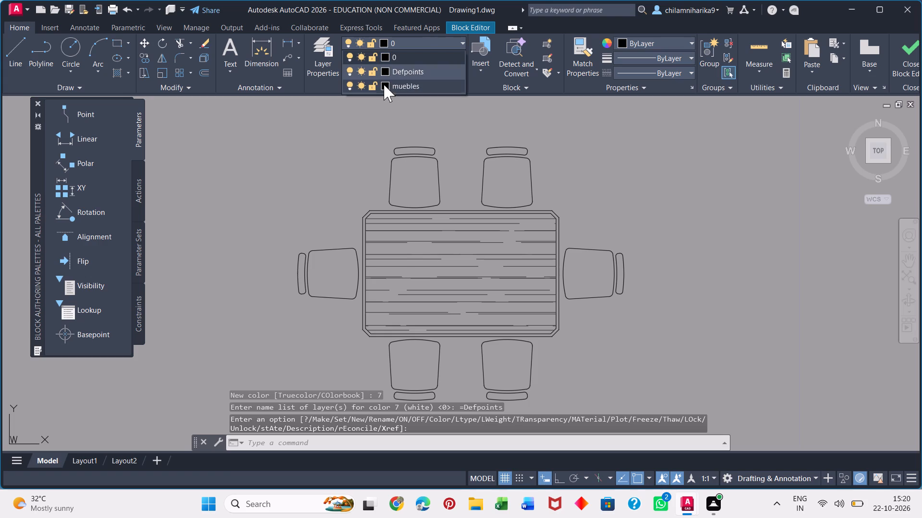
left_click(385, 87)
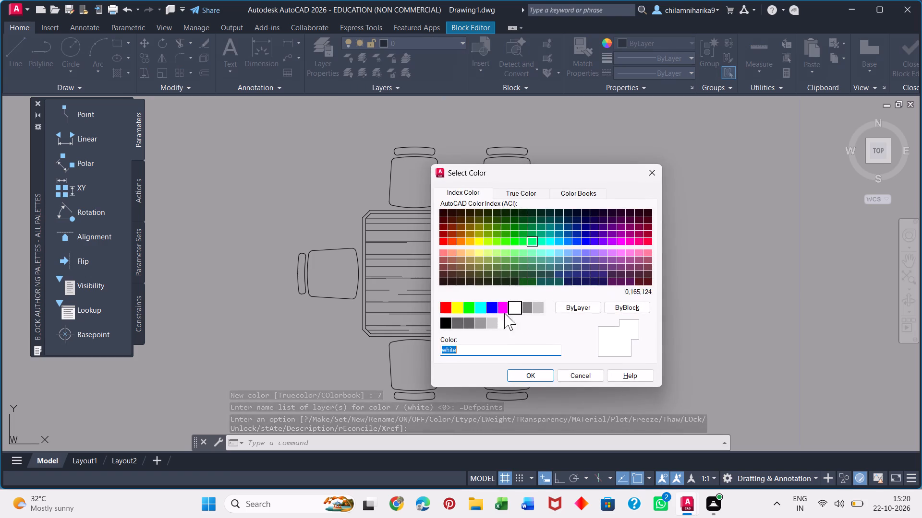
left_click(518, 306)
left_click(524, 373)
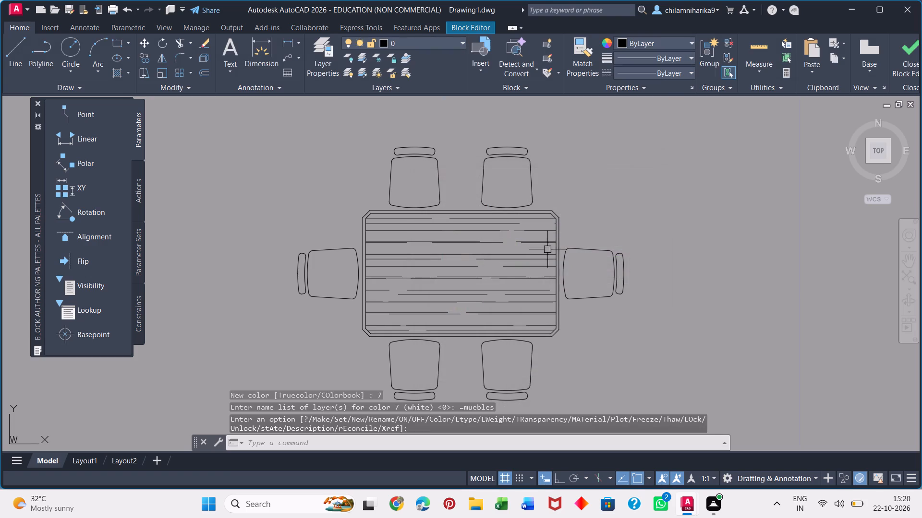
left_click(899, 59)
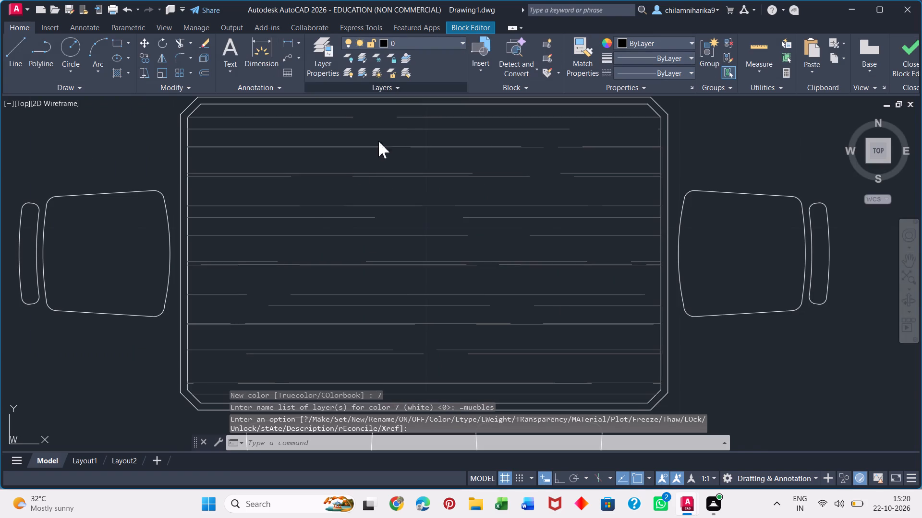
Examine the recoloured dining table block and its tabletop lines in the central hall, leaving nothing selected.
scroll(315, 240, "down", 9)
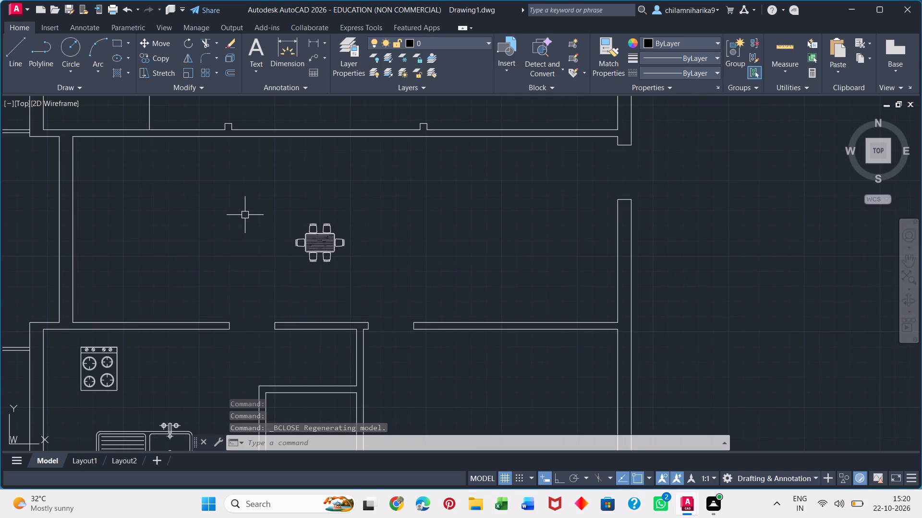
scroll(271, 233, "up", 3)
scroll(471, 274, "up", 3)
left_click(469, 231)
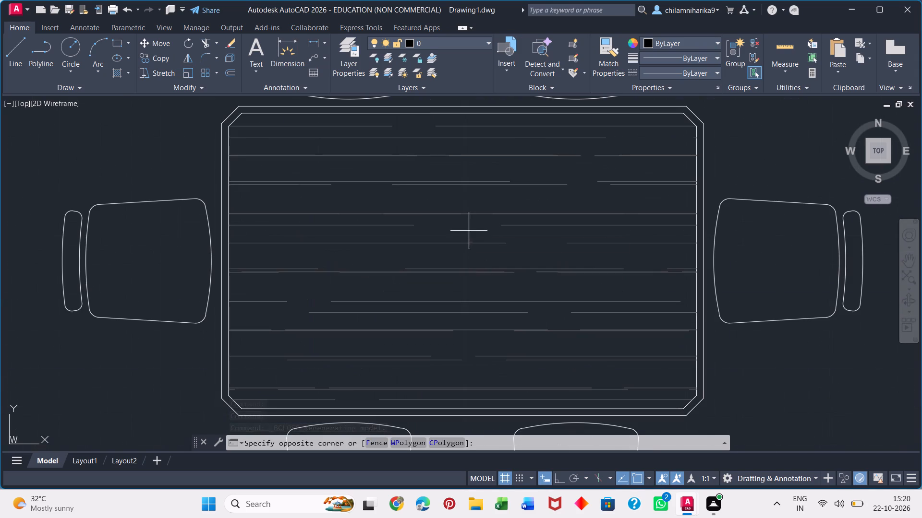
left_click_drag(400, 300, 390, 310)
scroll(388, 301, "down", 4)
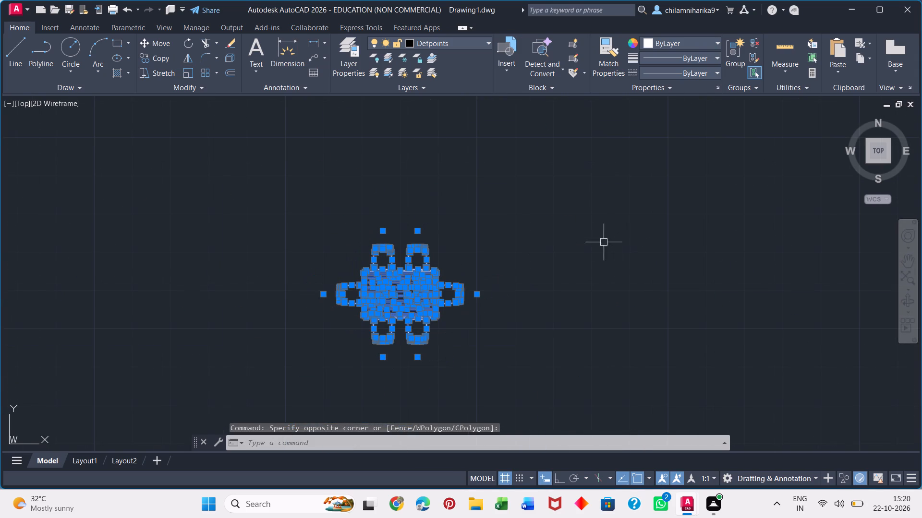
left_click(580, 232)
left_click(577, 234)
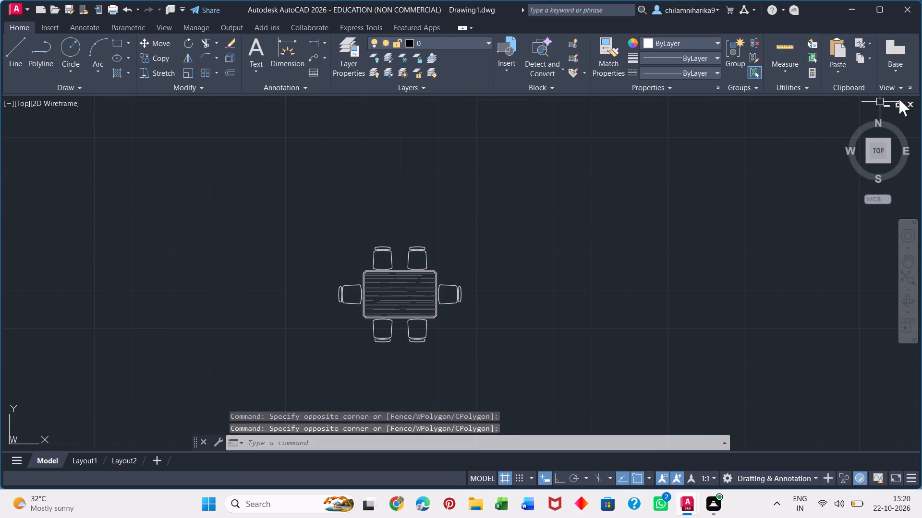
Browse the Furniture-Drawings.dwg block library from start to end for further furniture blocks.
left_click(48, 23)
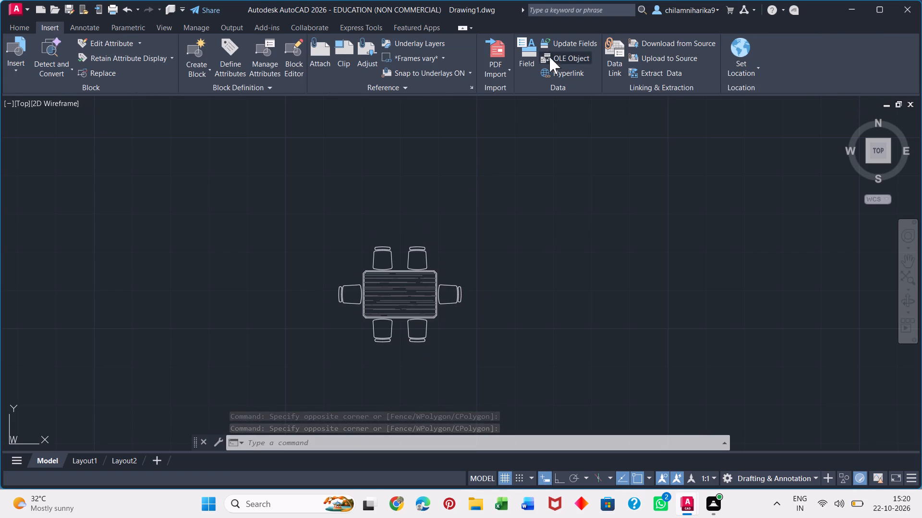
left_click(19, 51)
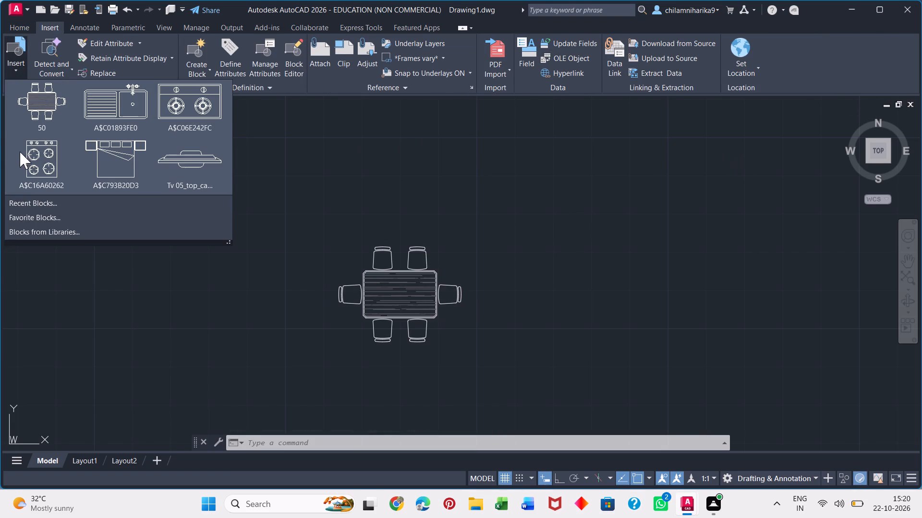
left_click(52, 228)
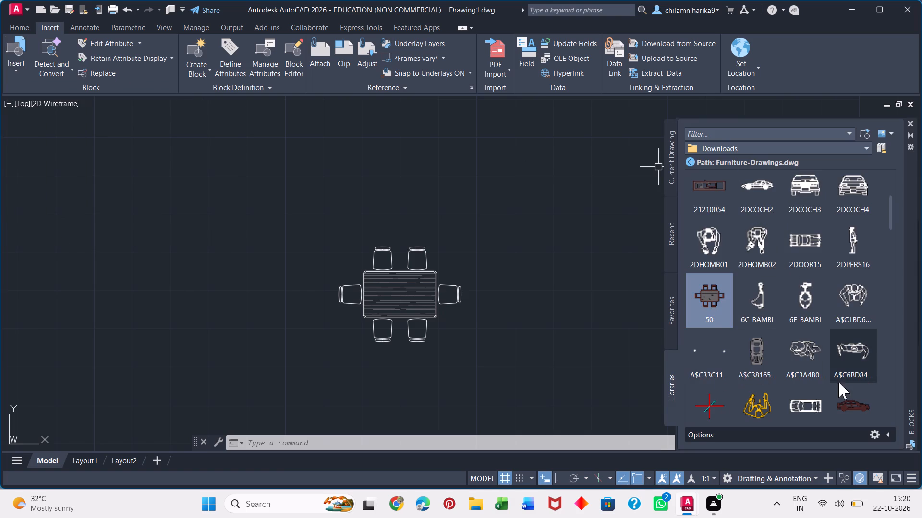
scroll(813, 306, "up", 7)
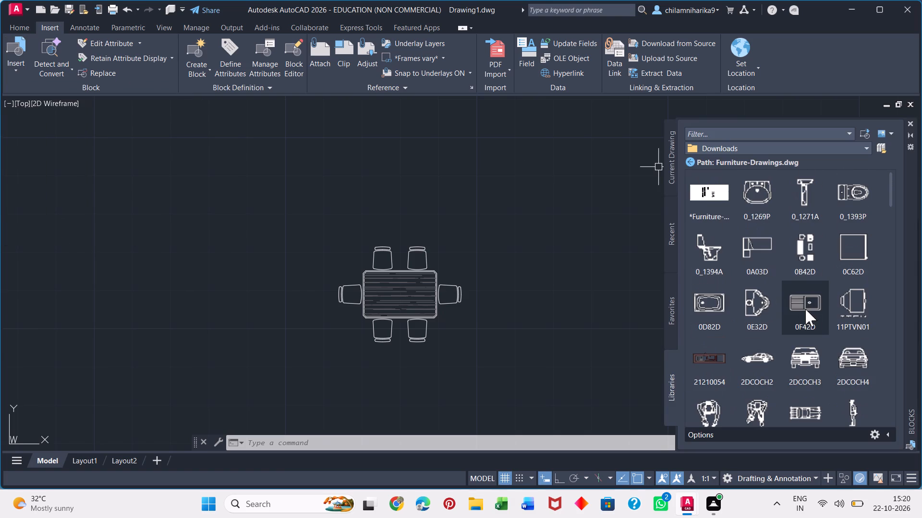
scroll(805, 309, "down", 12)
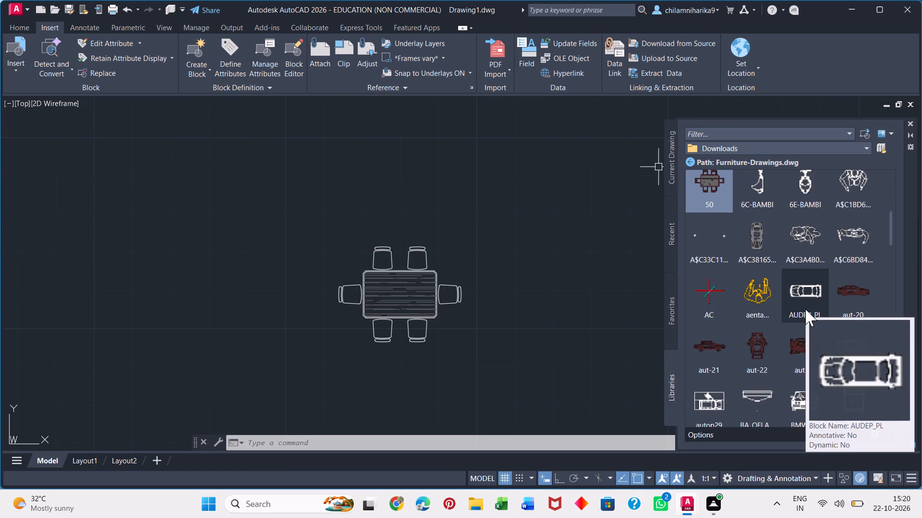
scroll(805, 309, "down", 8)
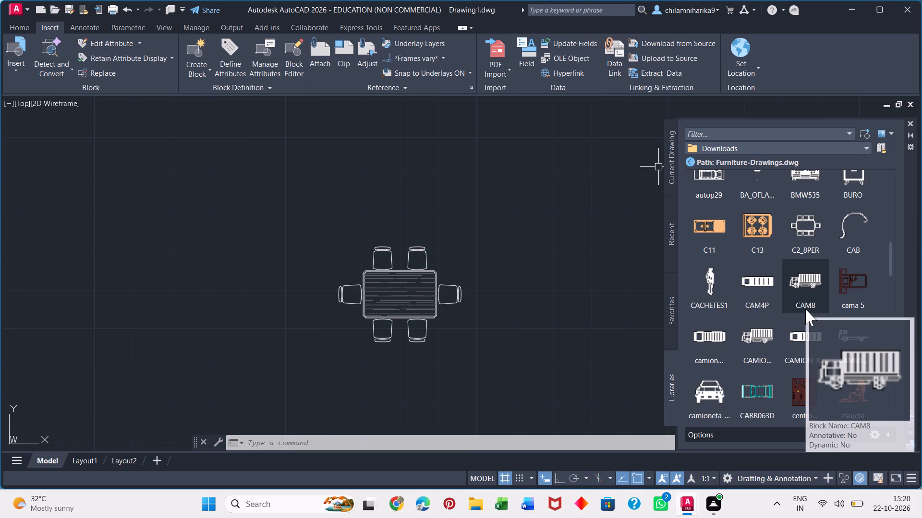
scroll(805, 309, "up", 1)
scroll(805, 309, "down", 8)
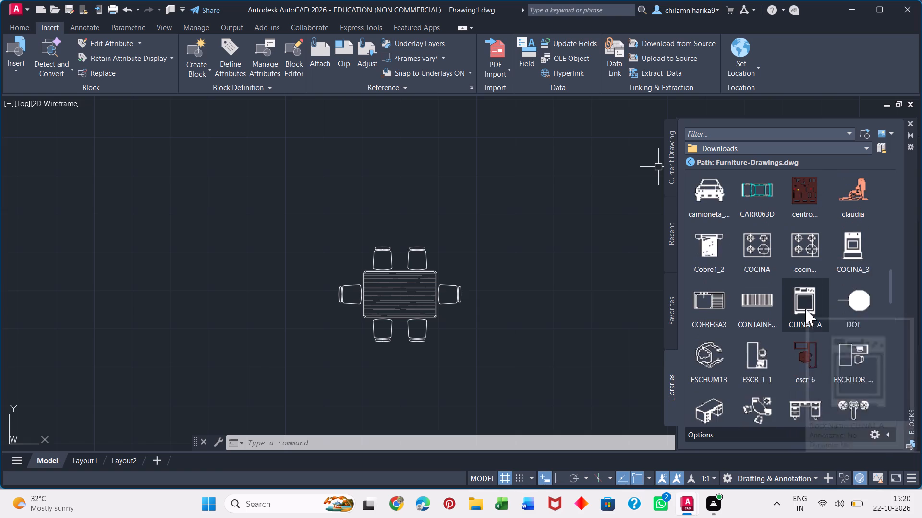
scroll(805, 309, "down", 3)
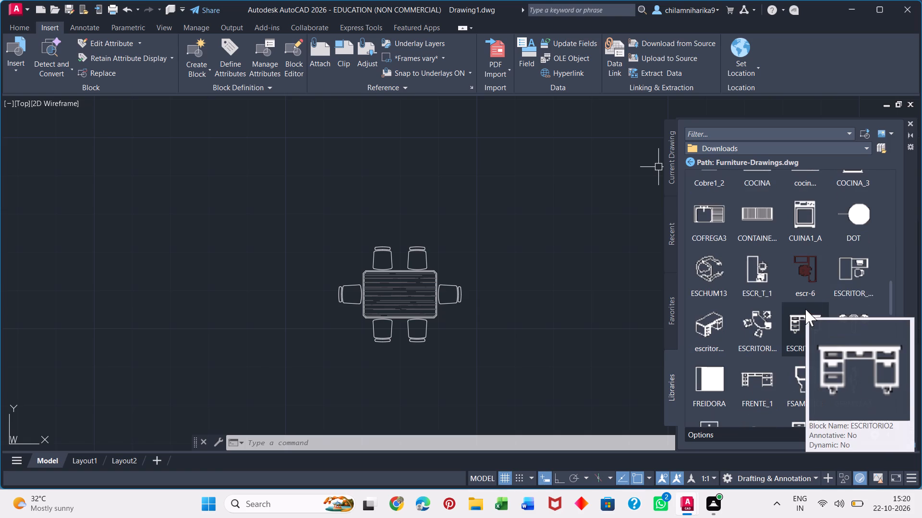
scroll(805, 309, "down", 9)
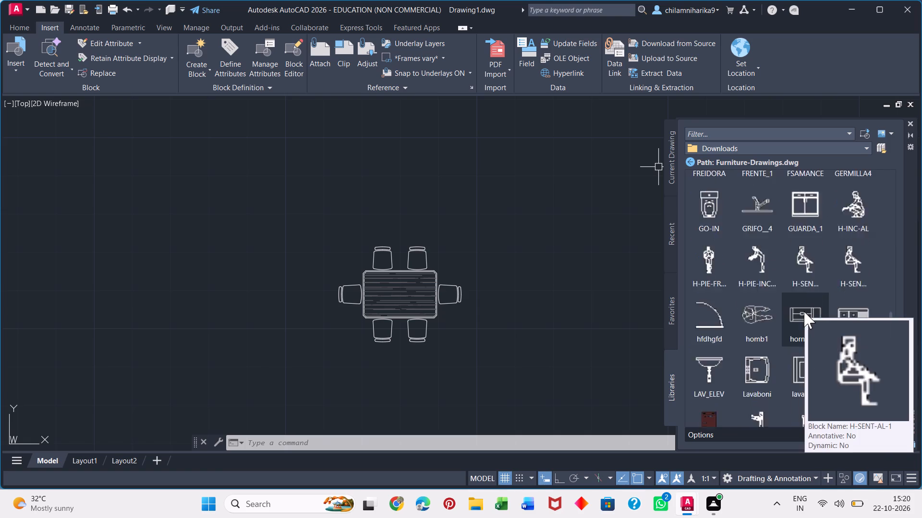
scroll(804, 311, "down", 2)
scroll(902, 306, "down", 5)
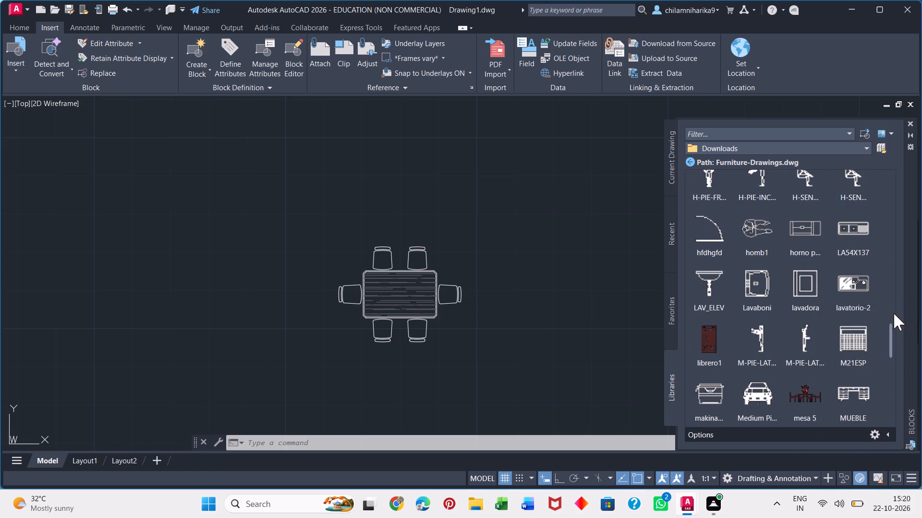
scroll(890, 318, "down", 9)
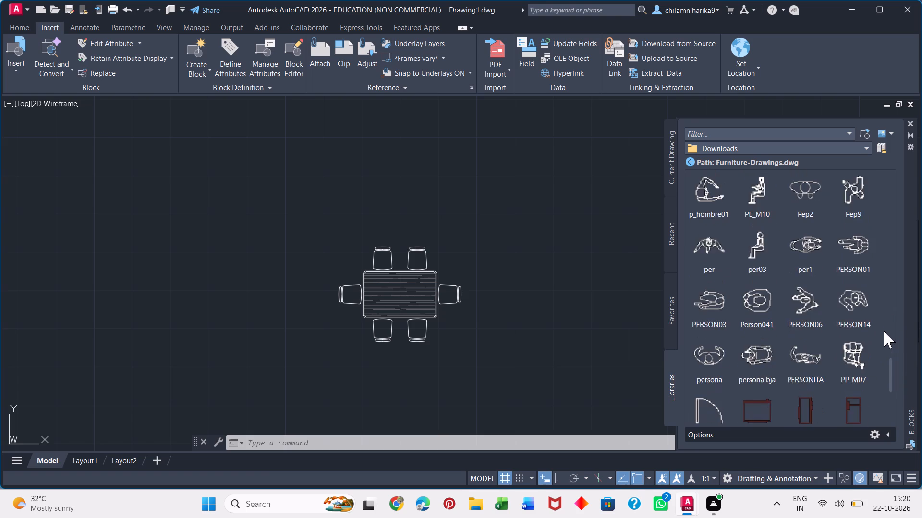
scroll(878, 338, "down", 8)
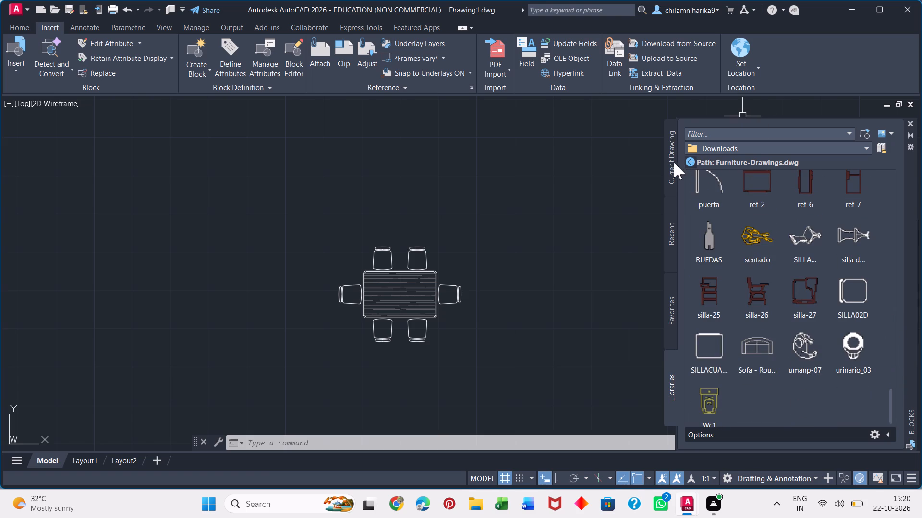
Try to open the 04-03-cad-blocks-net-rangues.dwg library and remove its missing entry from the recent libraries.
left_click(745, 144)
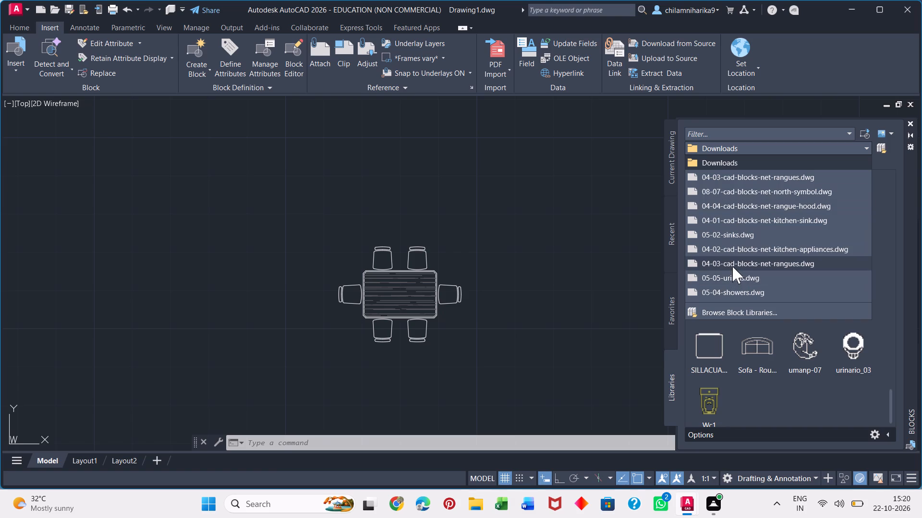
left_click(732, 266)
left_click(487, 261)
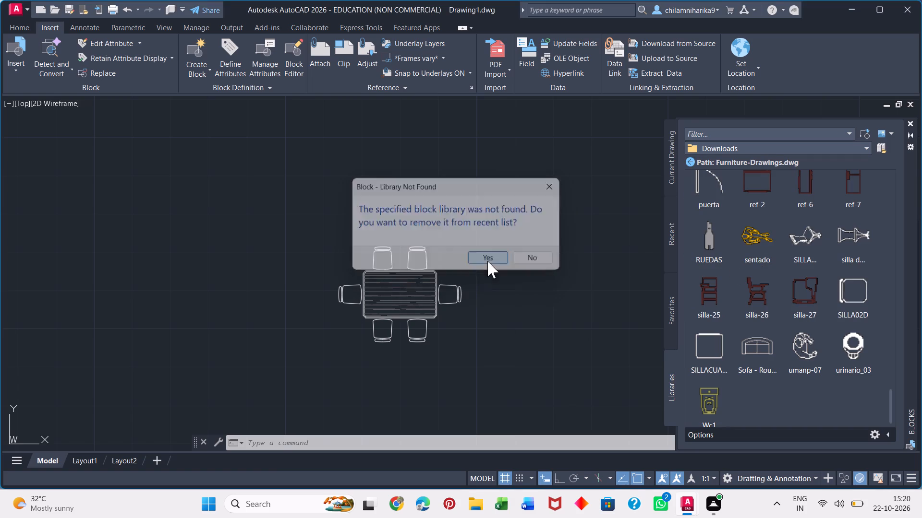
Load furniture_for_bar_and_restaurant.dwg from the Blocks folder as the block library.
left_click(798, 148)
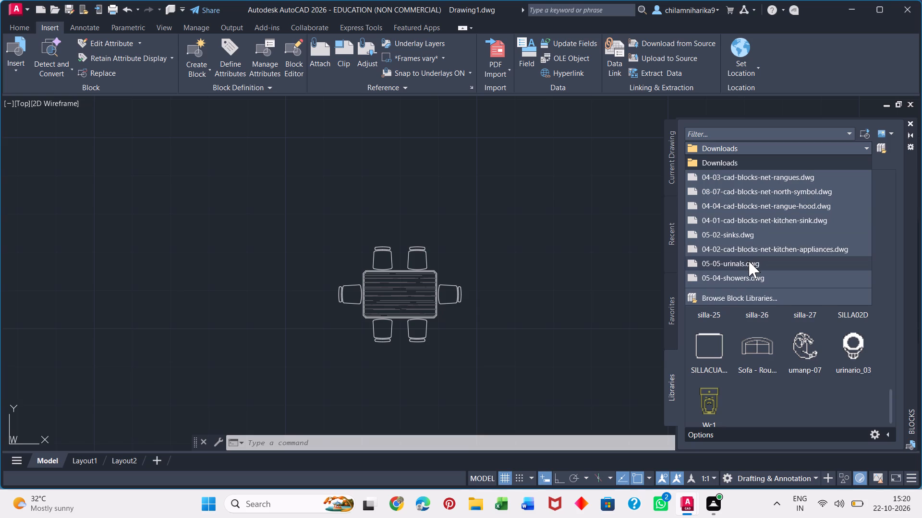
left_click(717, 298)
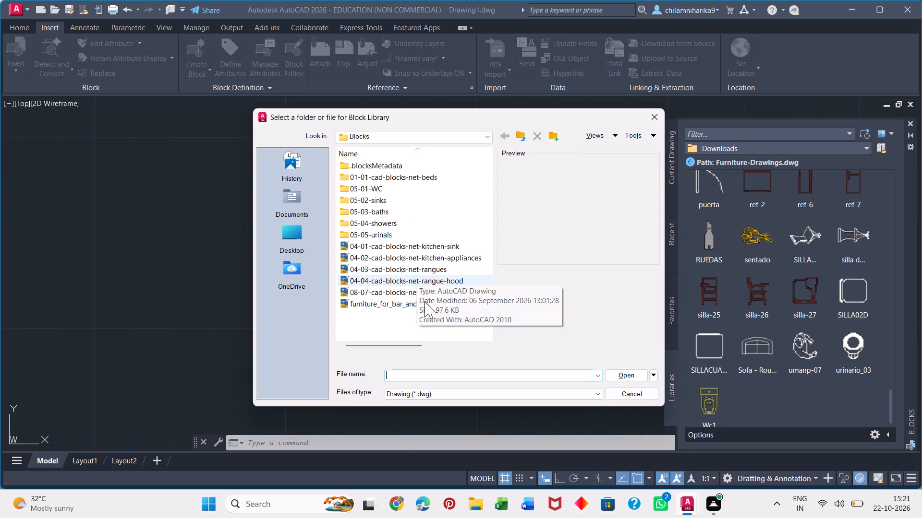
left_click(400, 306)
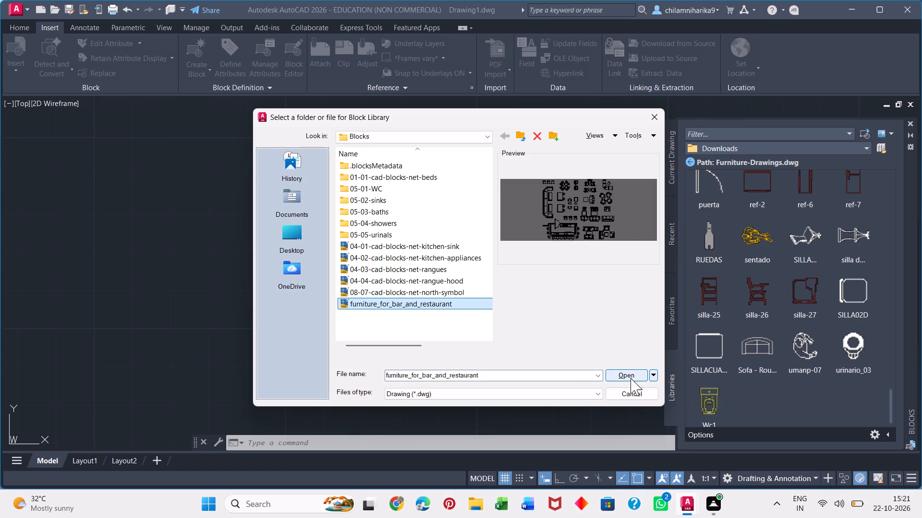
left_click(621, 373)
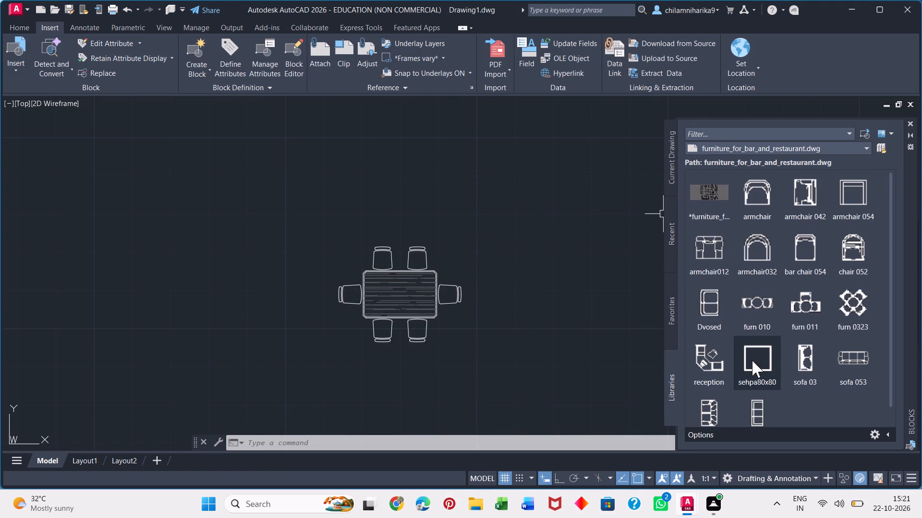
Insert the complete furniture_for_bar_and_restaurant drawing as a block, picking a point beside the dining table.
scroll(728, 389, "down", 2)
scroll(787, 299, "up", 5)
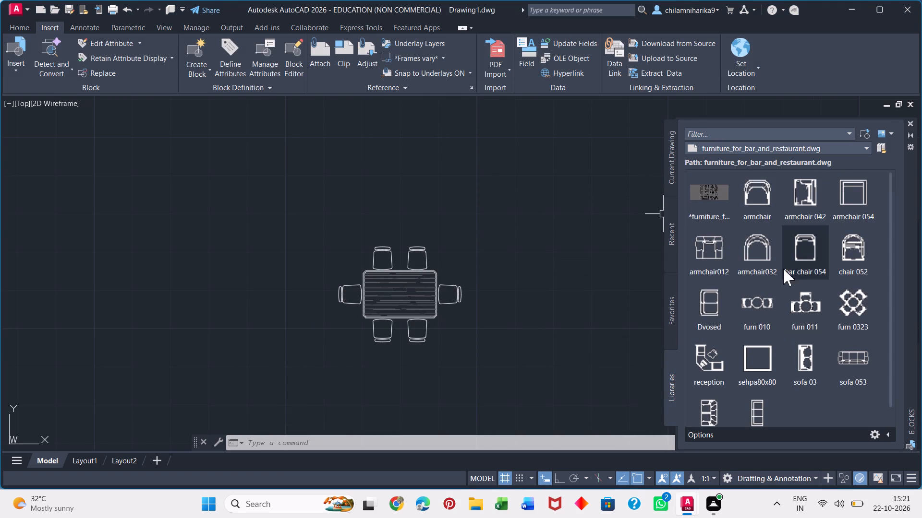
double_click(717, 200)
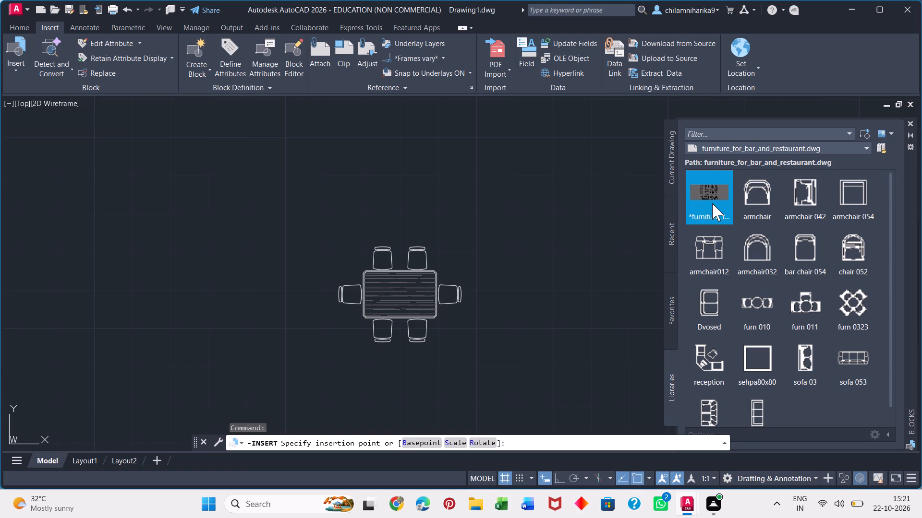
left_click(712, 203)
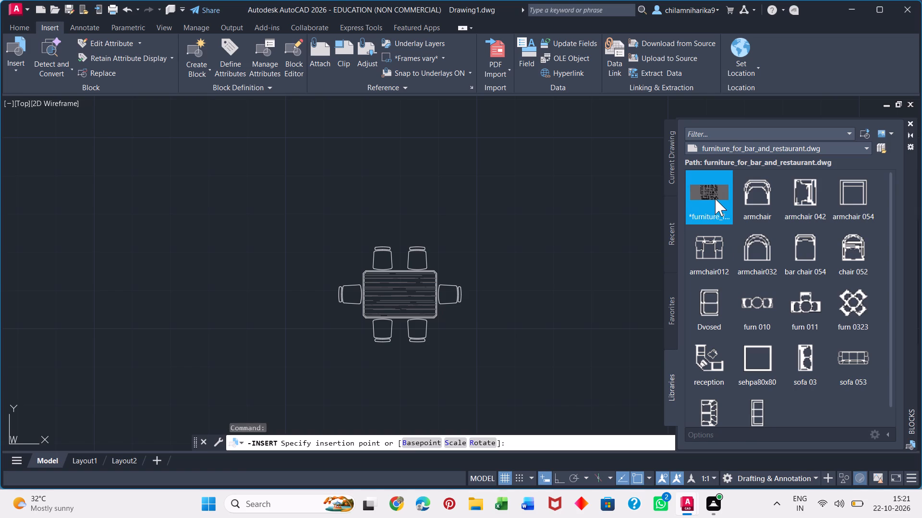
double_click(715, 199)
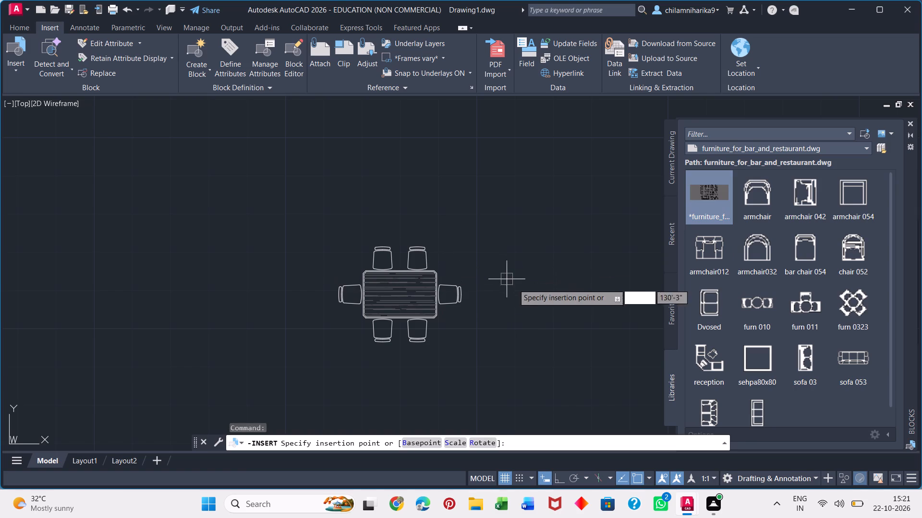
left_click(531, 289)
left_click(519, 294)
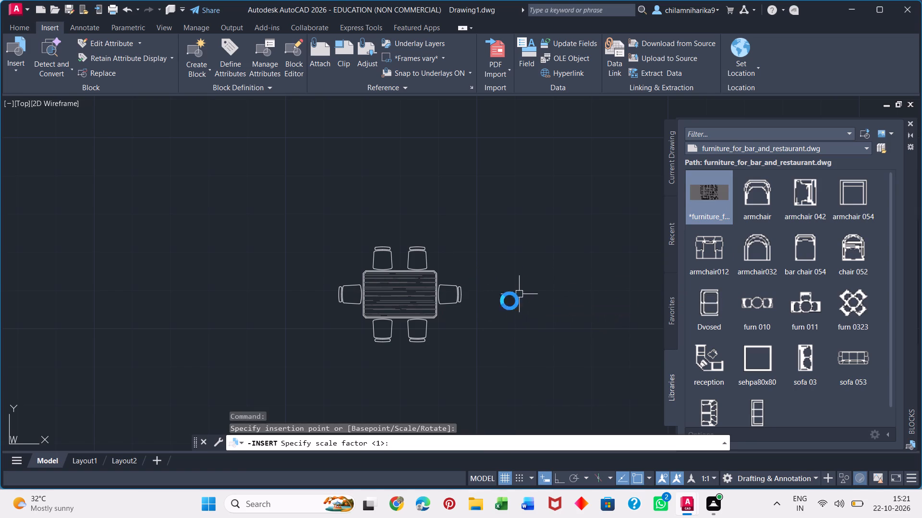
Zoom to the drawing extents and examine the furniture sets and bar counter in the inserted bar and restaurant block.
scroll(520, 289, "up", 3)
scroll(525, 278, "down", 8)
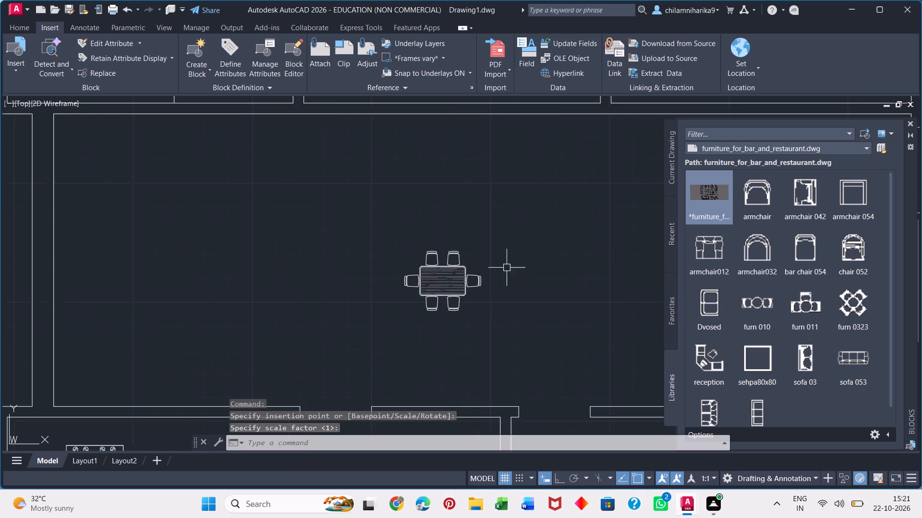
scroll(498, 267, "down", 7)
scroll(448, 226, "down", 1)
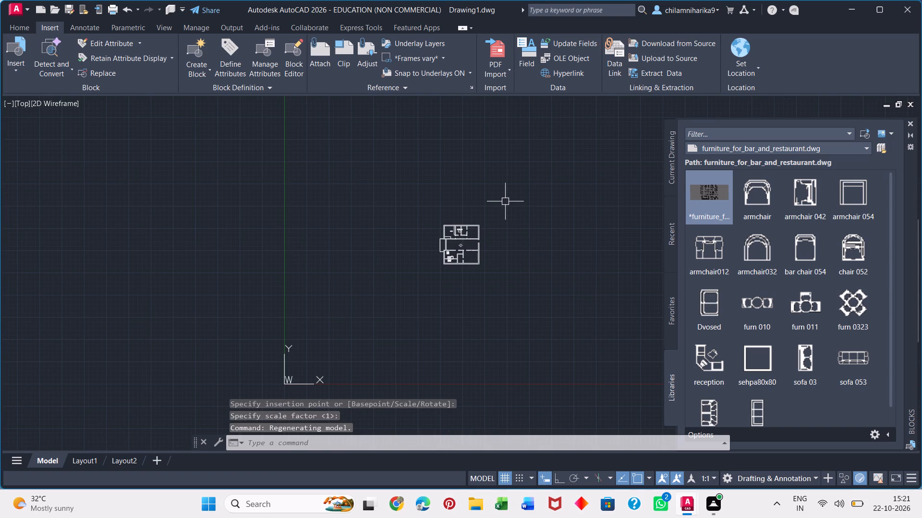
key("z")
key("Return")
key("e")
key("Return")
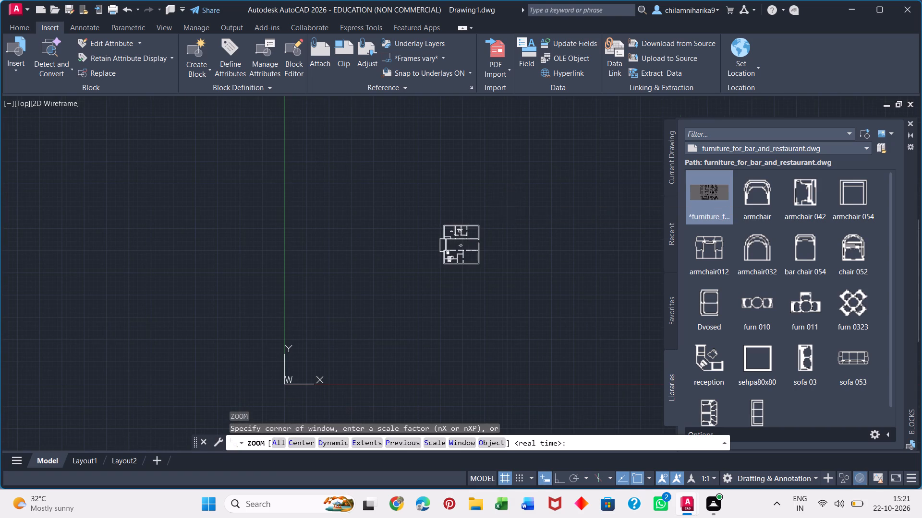
scroll(438, 196, "down", 3)
middle_click_drag(430, 203, 414, 234)
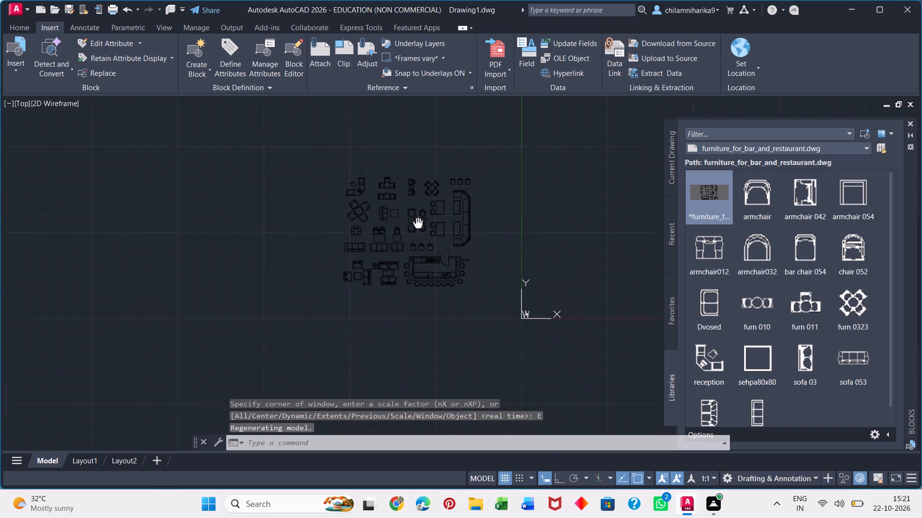
middle_click_drag(414, 234, 402, 269)
scroll(408, 297, "up", 2)
scroll(408, 297, "down", 1)
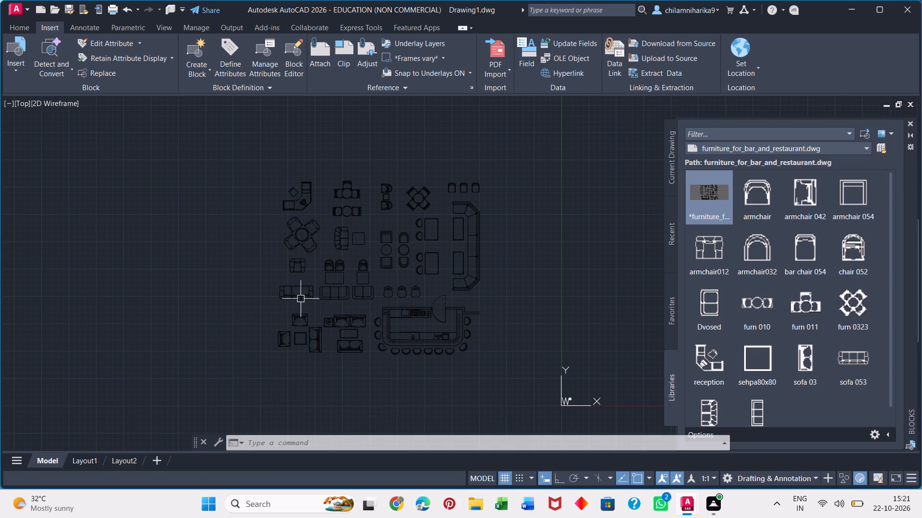
scroll(305, 276, "up", 1)
middle_click_drag(304, 277, 281, 304)
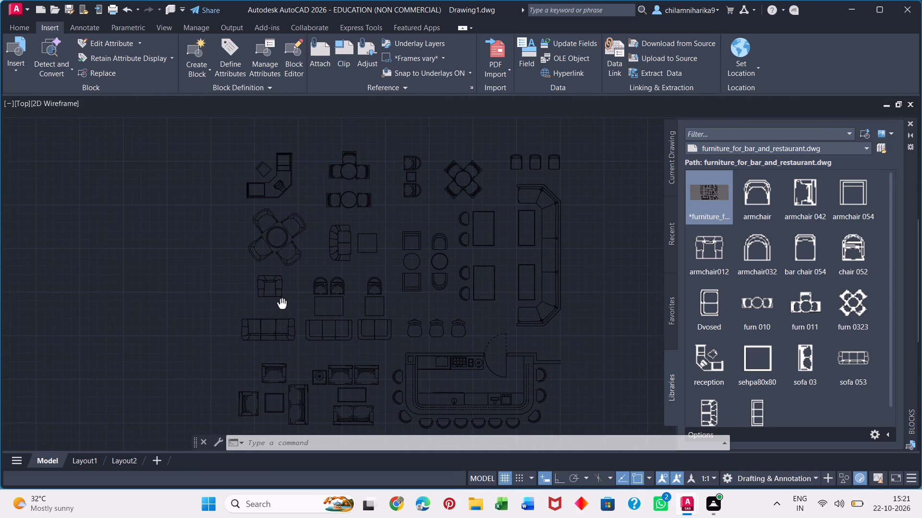
middle_click_drag(281, 304, 279, 305)
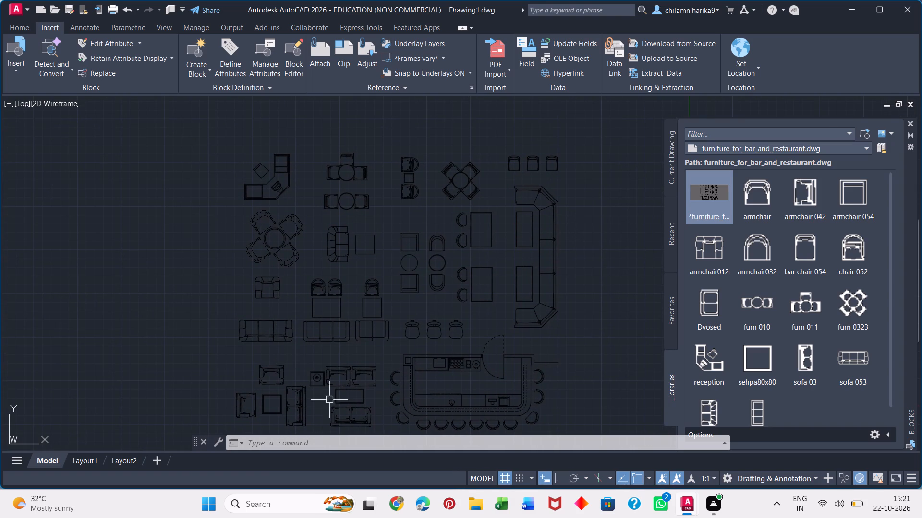
middle_click_drag(344, 393, 329, 324)
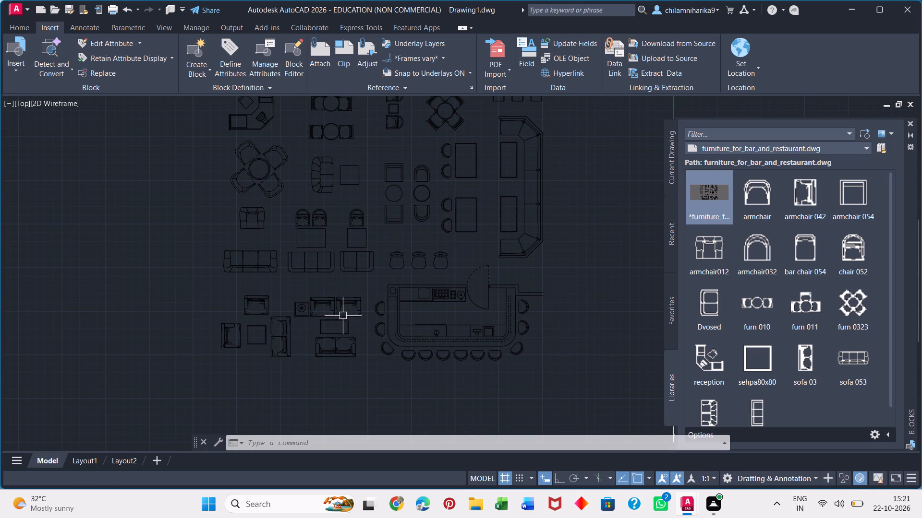
middle_click_drag(341, 320, 323, 398)
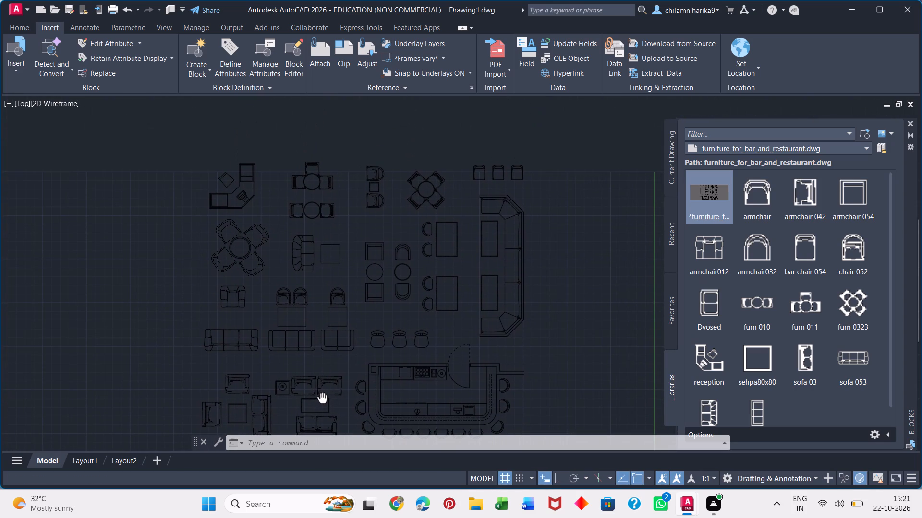
middle_click_drag(323, 398, 312, 399)
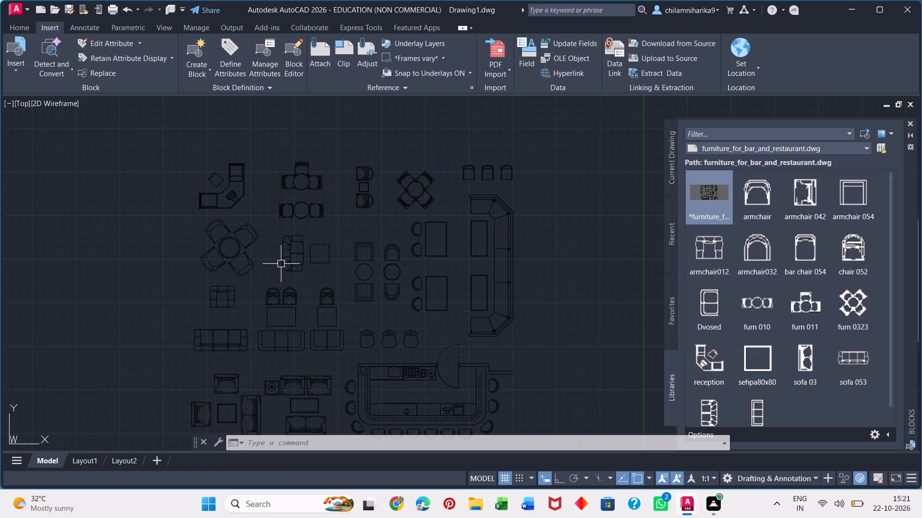
middle_click_drag(311, 343, 268, 202)
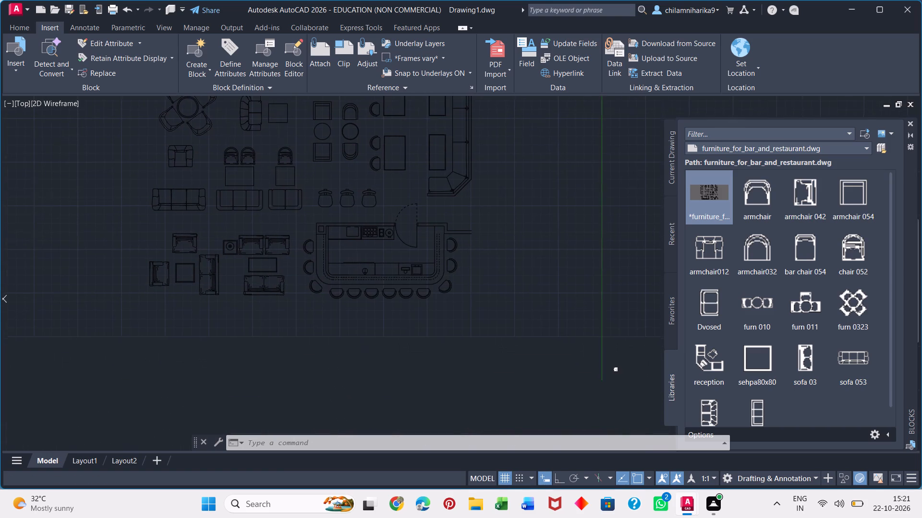
middle_click_drag(268, 202, 268, 203)
scroll(369, 278, "up", 2)
middle_click_drag(367, 296, 413, 359)
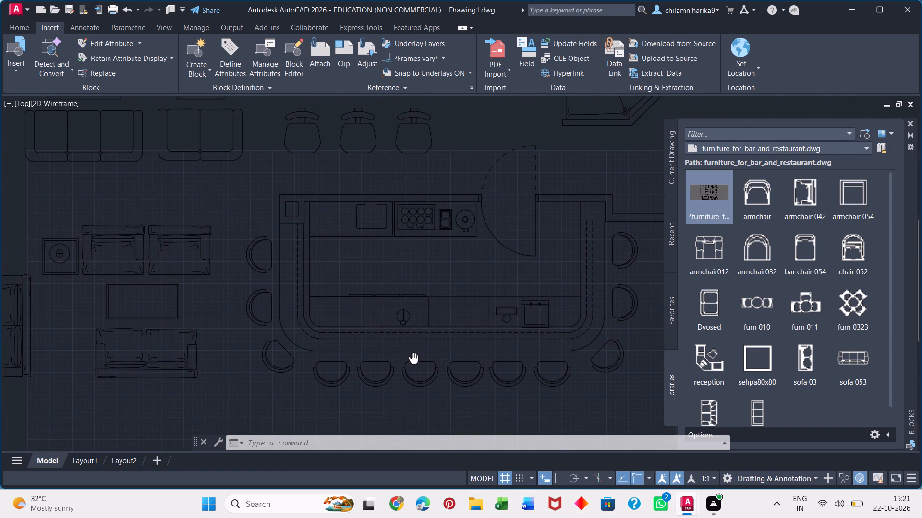
middle_click_drag(413, 359, 414, 359)
scroll(414, 359, "down", 3)
Select the inserted bar and restaurant furniture block and open it in the Block Editor.
left_click(184, 166)
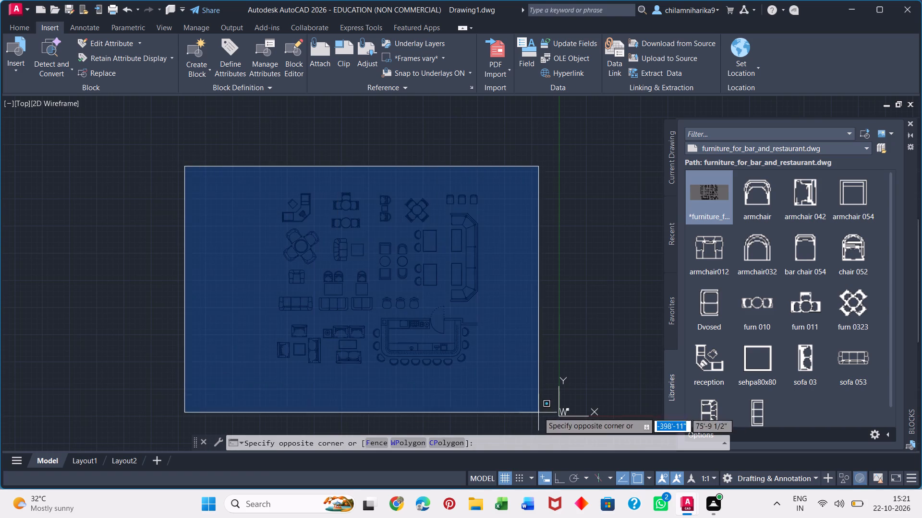
left_click(533, 391)
right_click(302, 145)
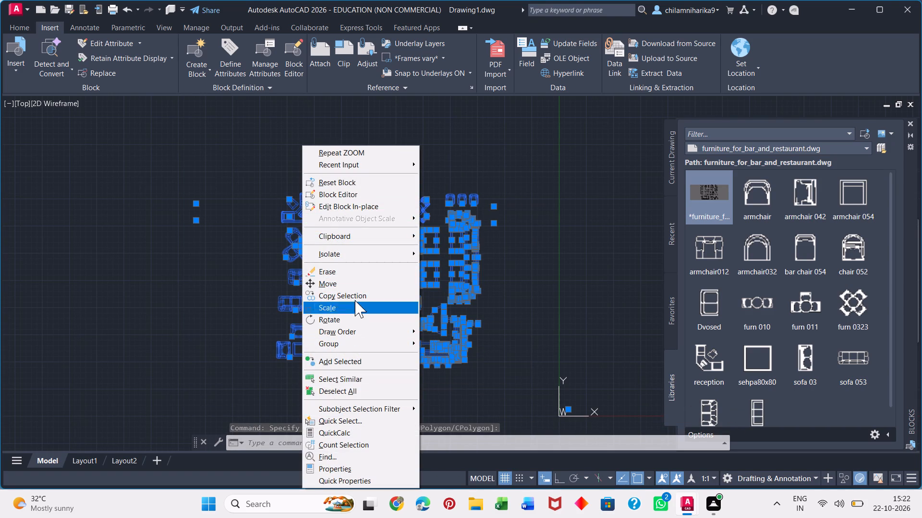
left_click(365, 194)
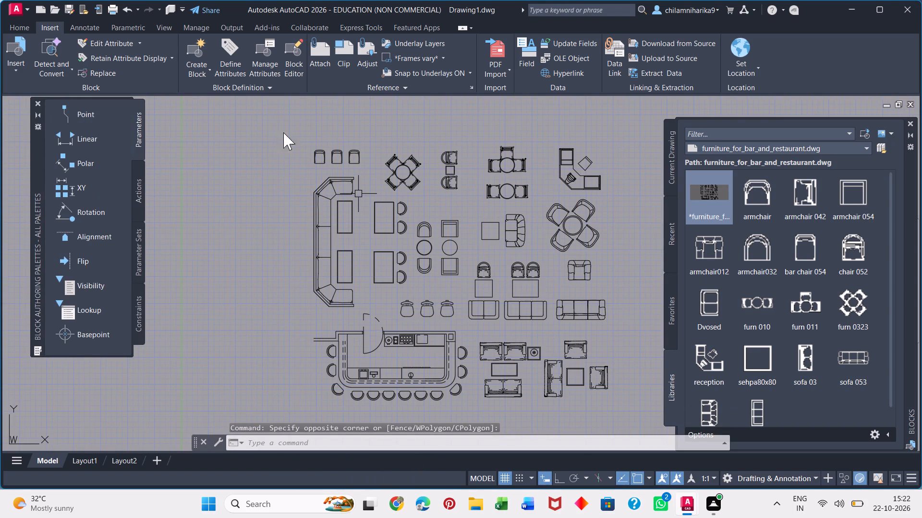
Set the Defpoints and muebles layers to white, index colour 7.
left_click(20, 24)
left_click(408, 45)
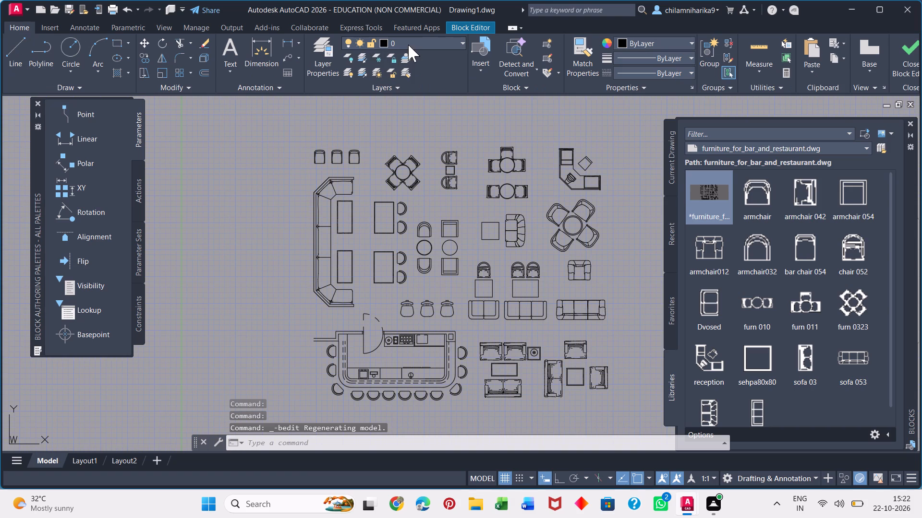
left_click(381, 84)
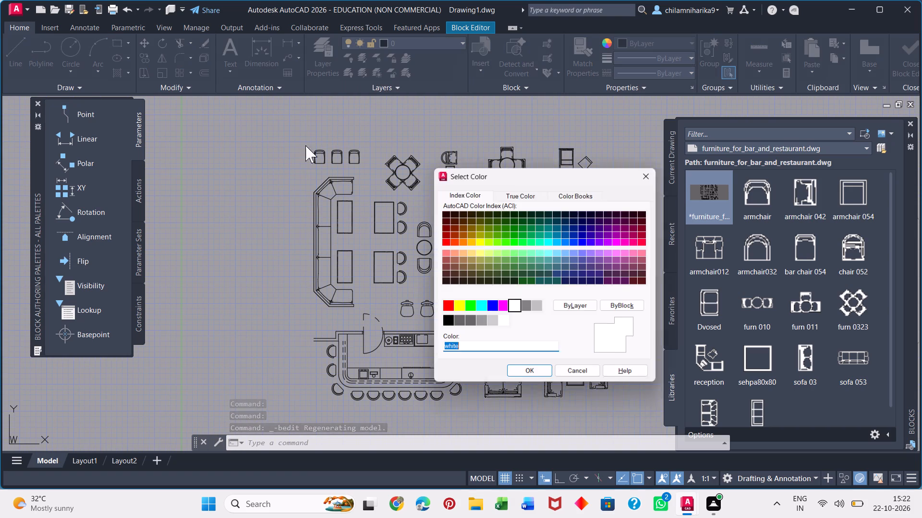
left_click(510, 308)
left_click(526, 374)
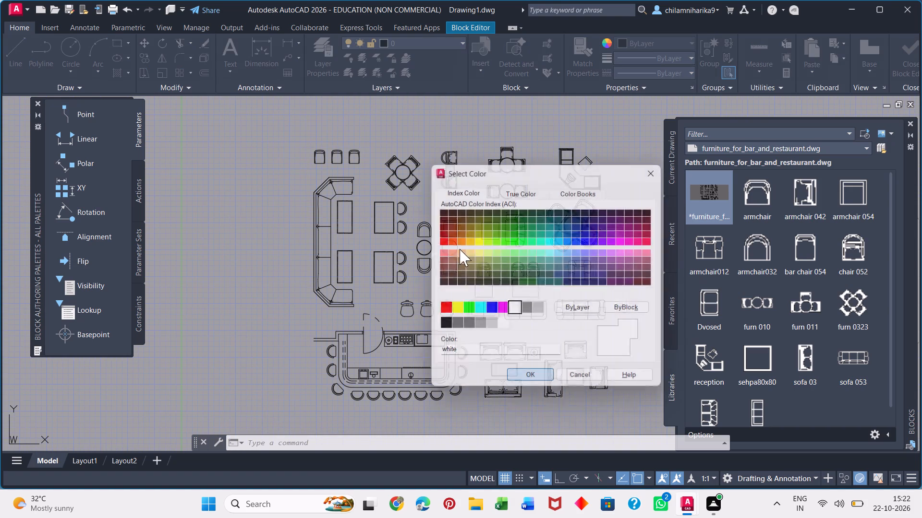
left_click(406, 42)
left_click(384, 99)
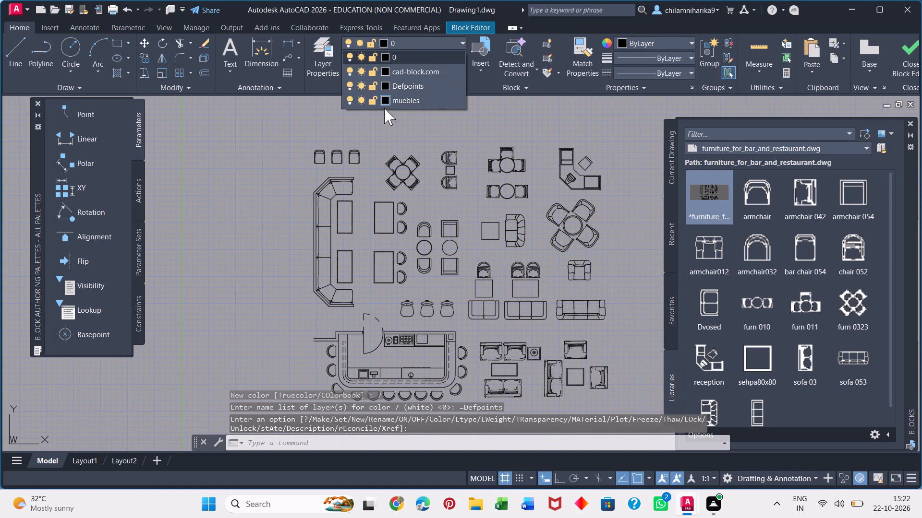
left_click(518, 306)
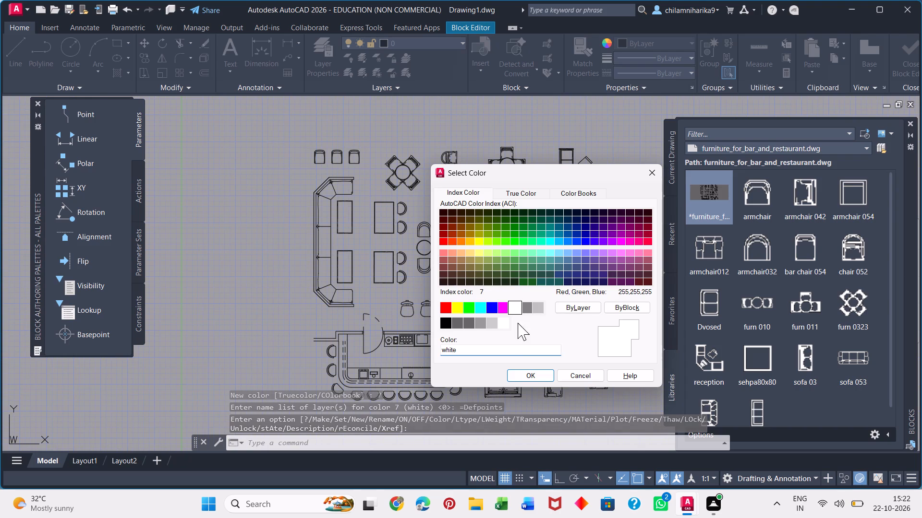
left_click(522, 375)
Set the colour of the cad-block.com layer to index colour 255.
left_click(421, 43)
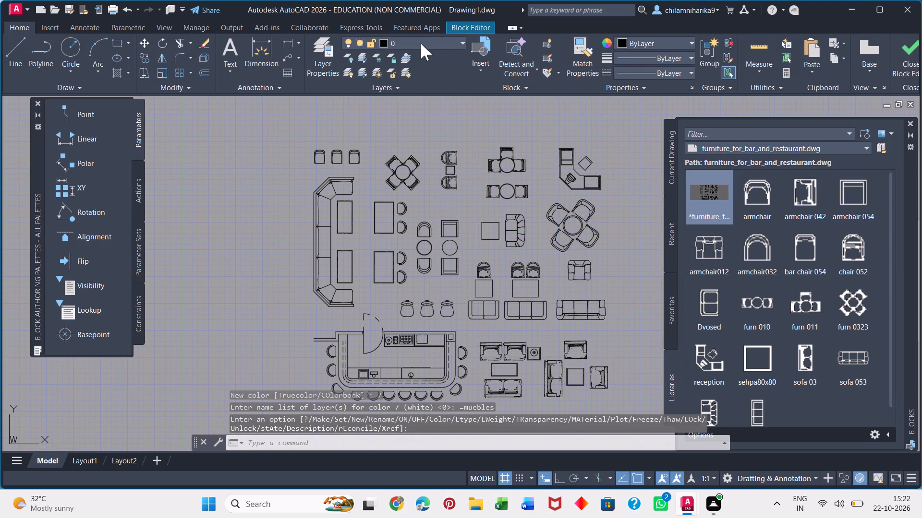
left_click(384, 71)
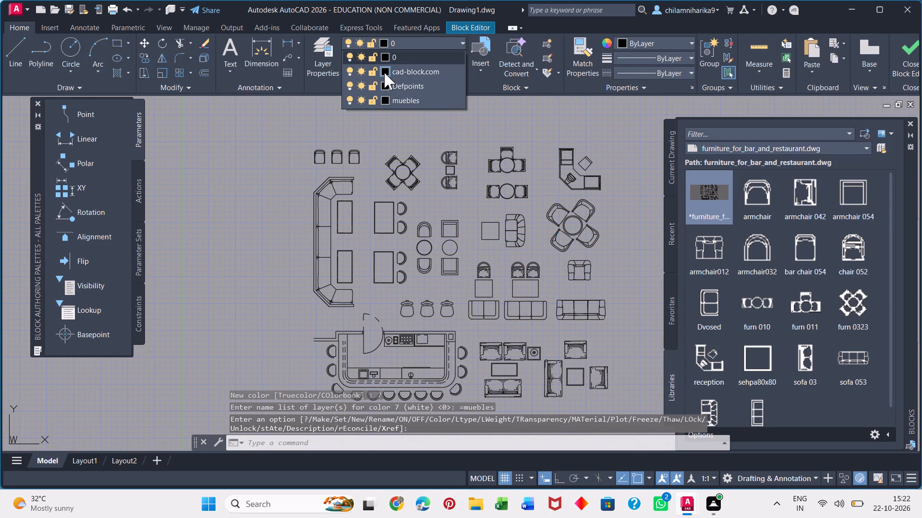
left_click(502, 325)
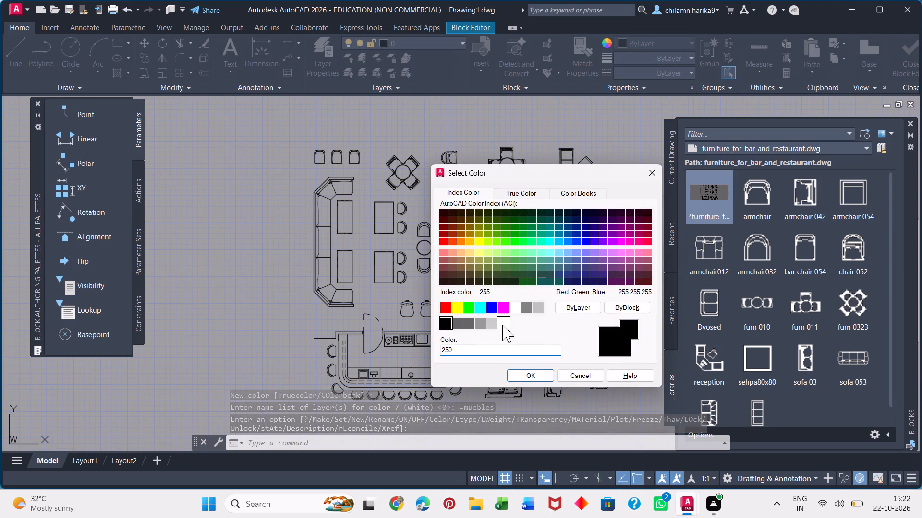
left_click(522, 375)
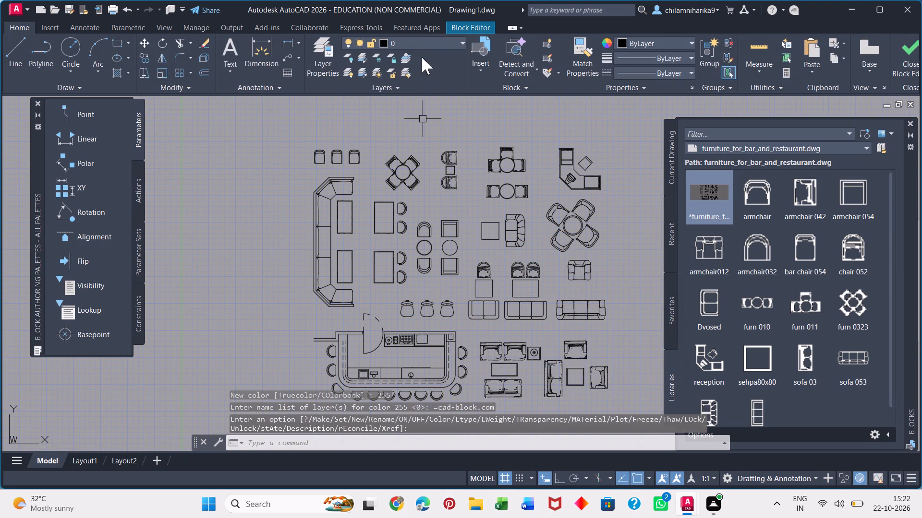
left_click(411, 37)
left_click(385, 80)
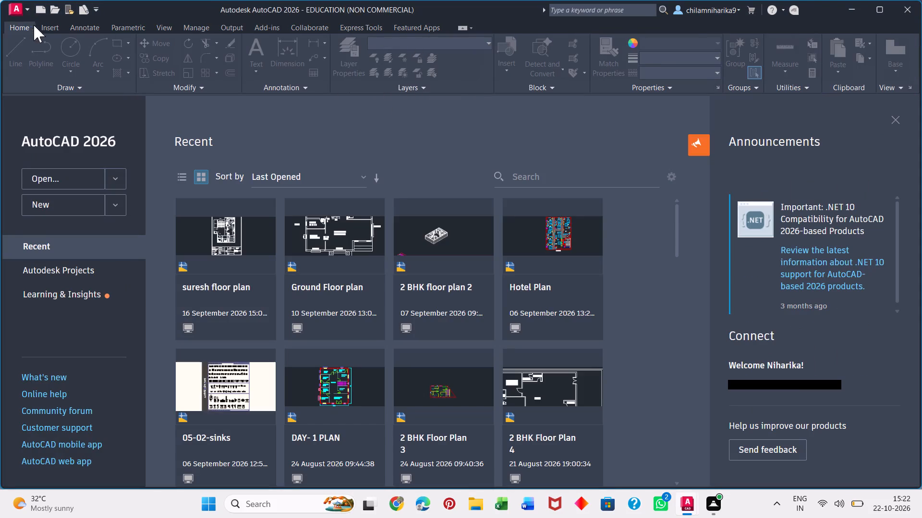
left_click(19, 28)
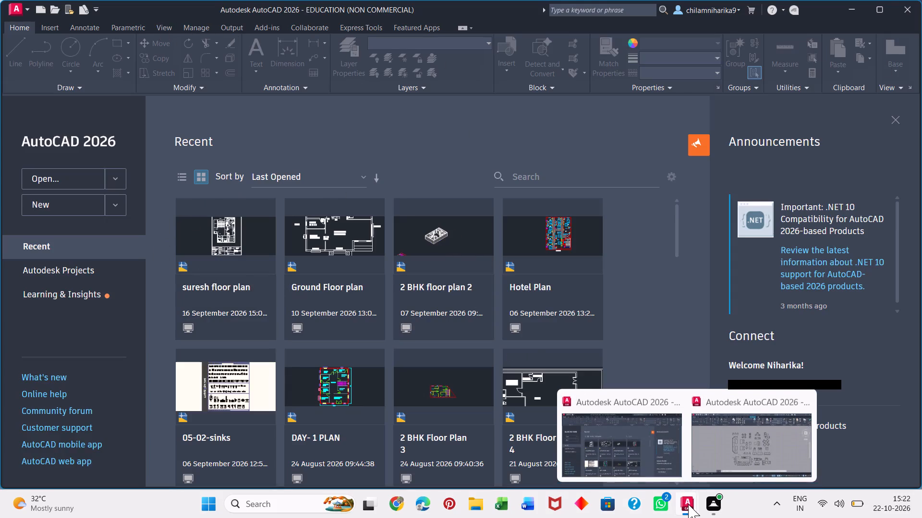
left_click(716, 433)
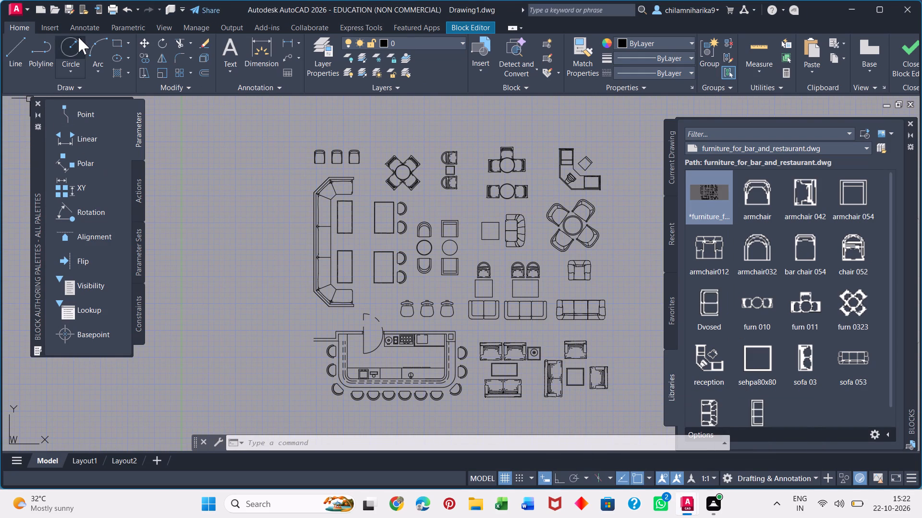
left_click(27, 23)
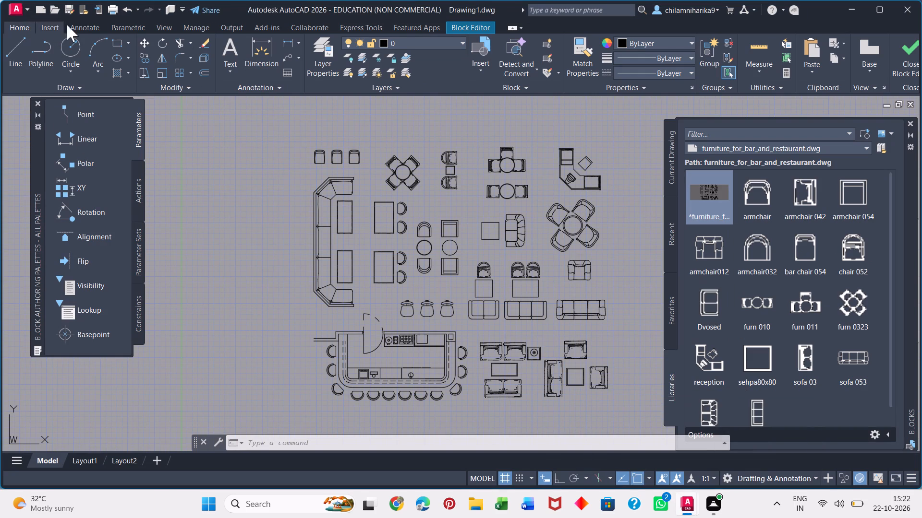
Set the colour of the Defpoints and muebles layers to index colour 255.
left_click(395, 38)
left_click(382, 83)
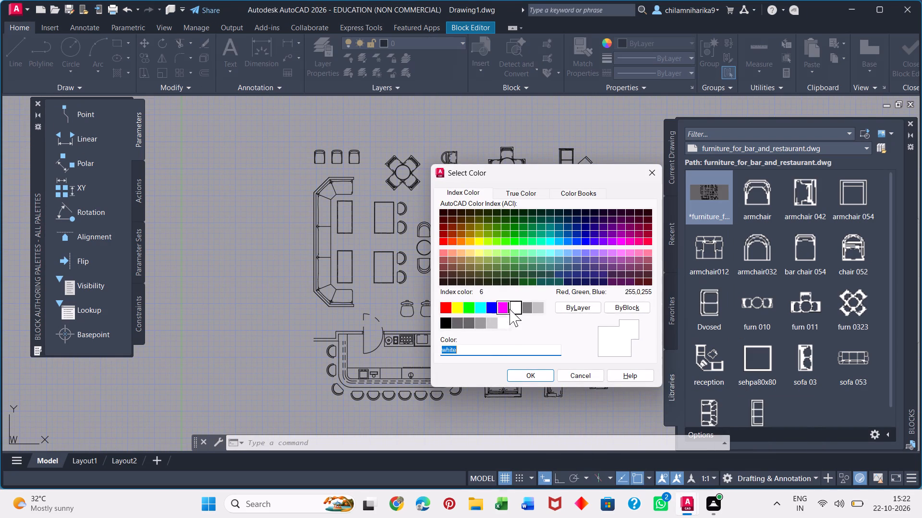
left_click(504, 322)
left_click(518, 378)
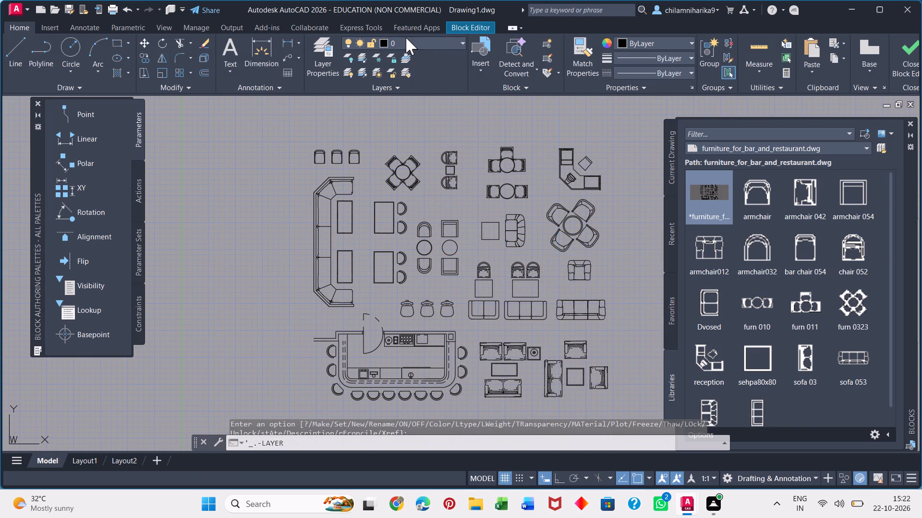
left_click(411, 45)
left_click(385, 99)
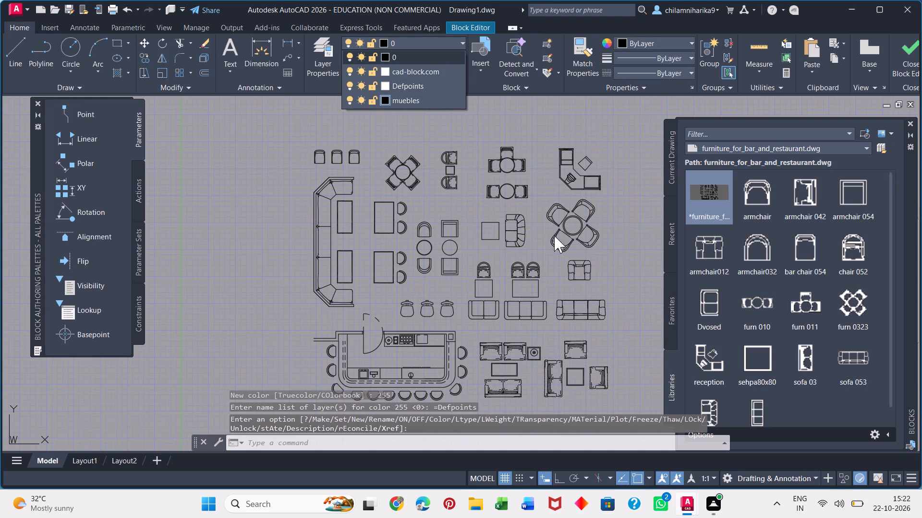
left_click(507, 324)
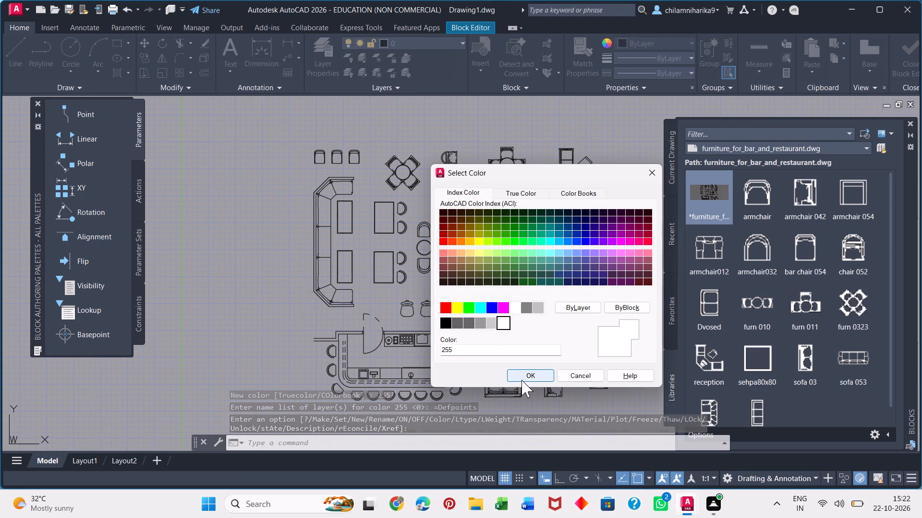
left_click(522, 379)
Close the Block Editor and return to the main drawing.
left_click(908, 38)
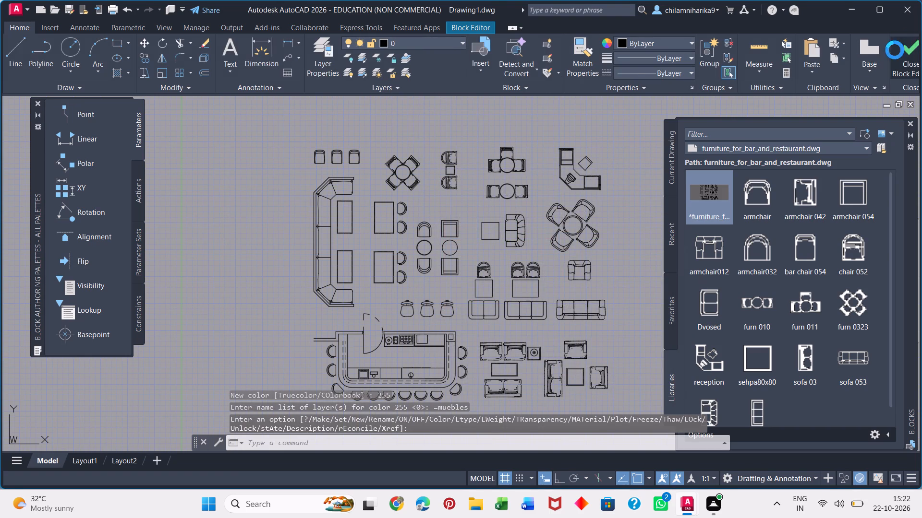
left_click(416, 236)
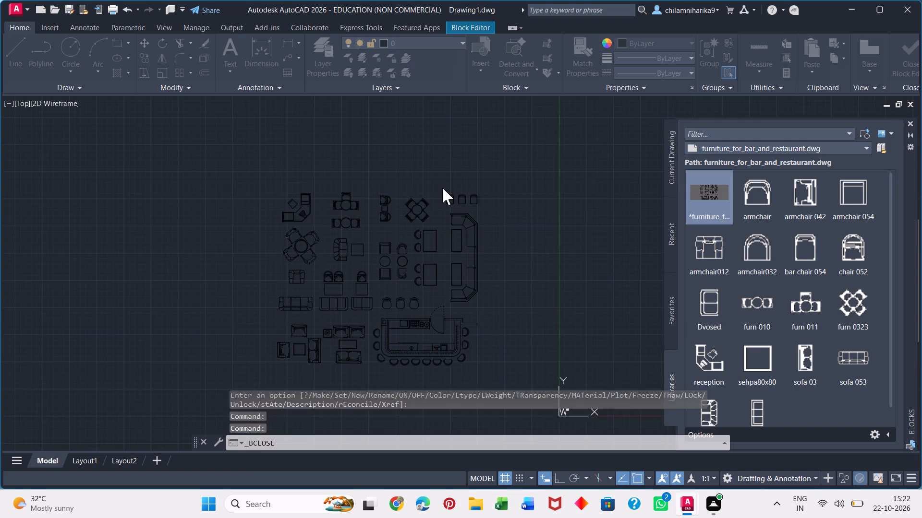
scroll(352, 235, "down", 2)
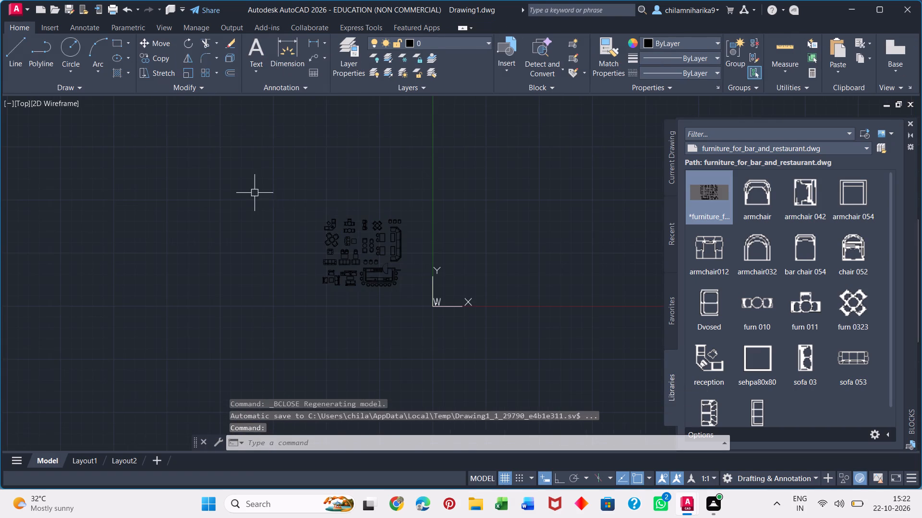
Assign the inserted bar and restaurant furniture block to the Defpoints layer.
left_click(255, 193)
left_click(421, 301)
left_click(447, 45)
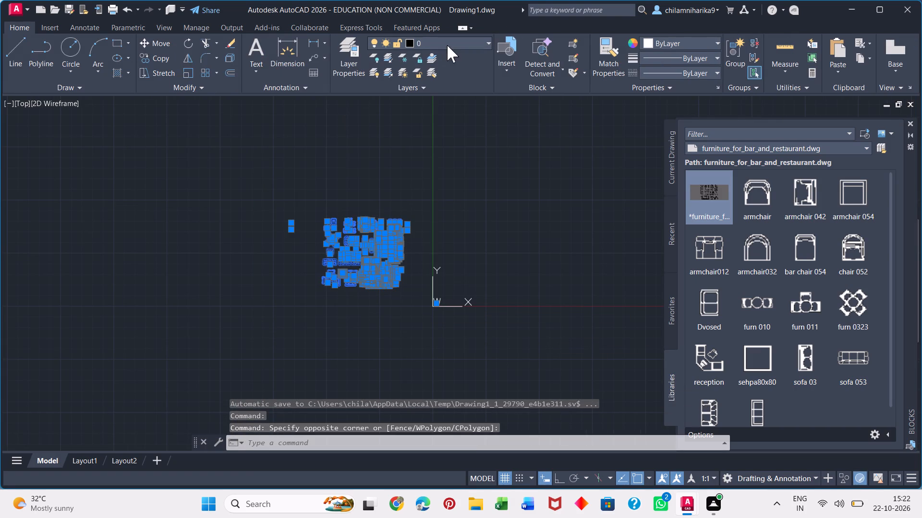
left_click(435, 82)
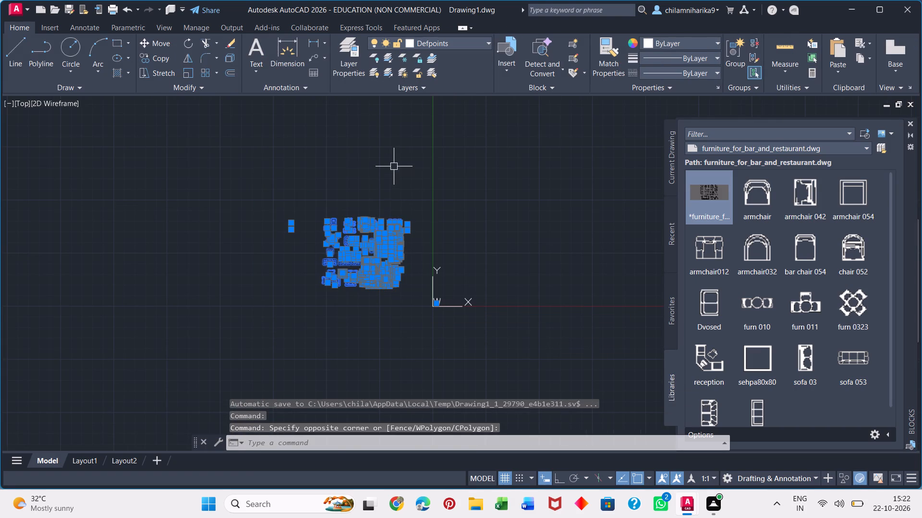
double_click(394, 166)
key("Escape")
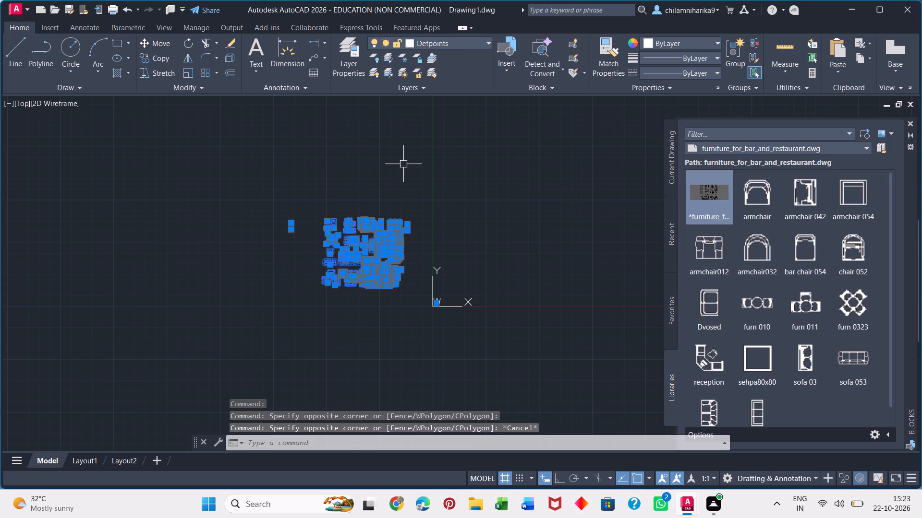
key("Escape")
Assign the inserted bar and restaurant furniture block to the muebles layer.
left_click(305, 200)
left_click(412, 315)
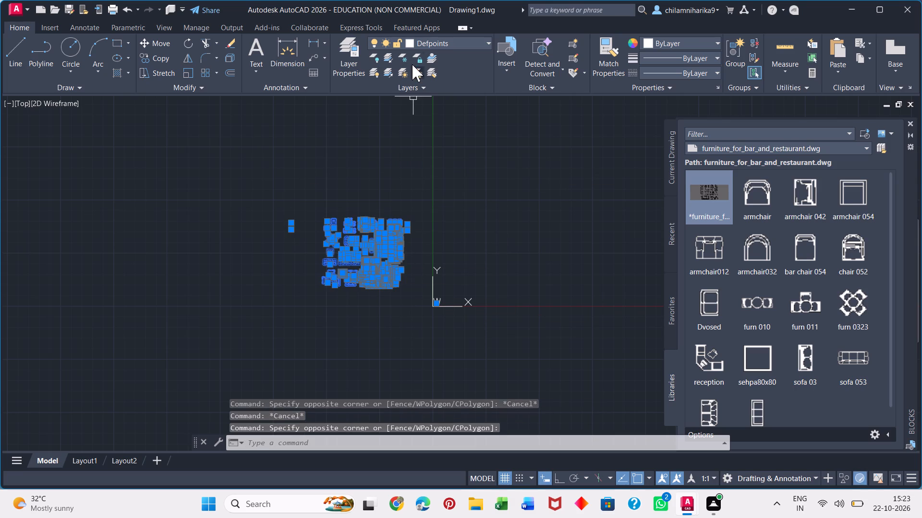
left_click(440, 38)
left_click(444, 94)
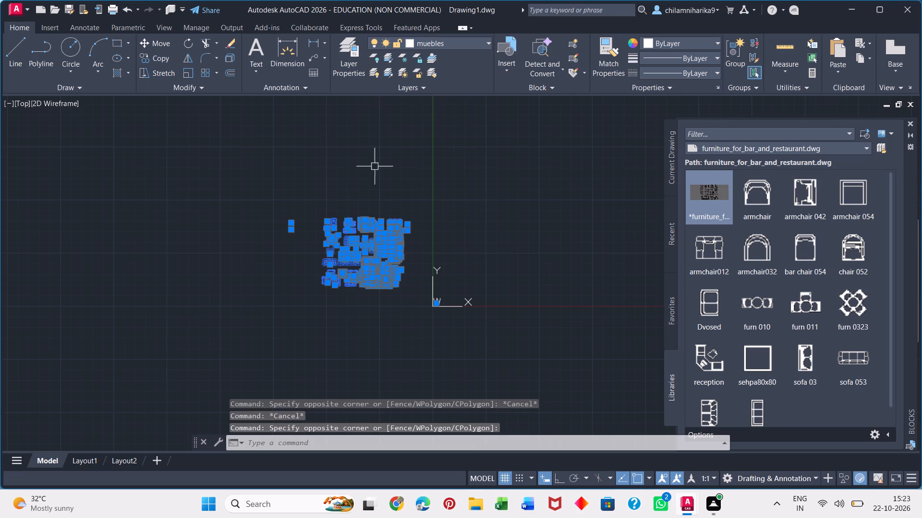
left_click(362, 193)
key("Escape")
key("Escape")
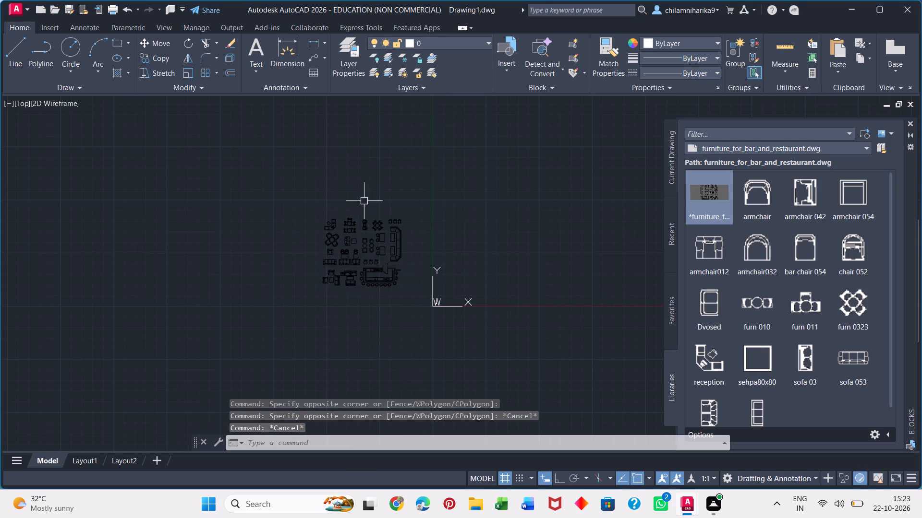
Explode the bar and restaurant furniture block into its separate pieces.
scroll(377, 286, "up", 3)
scroll(318, 222, "up", 1)
middle_click_drag(311, 223, 307, 342)
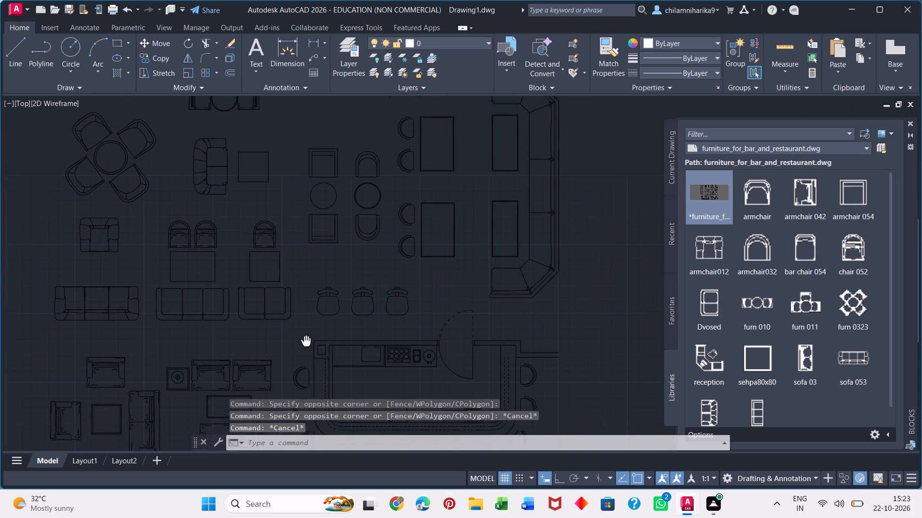
middle_click_drag(307, 342, 398, 407)
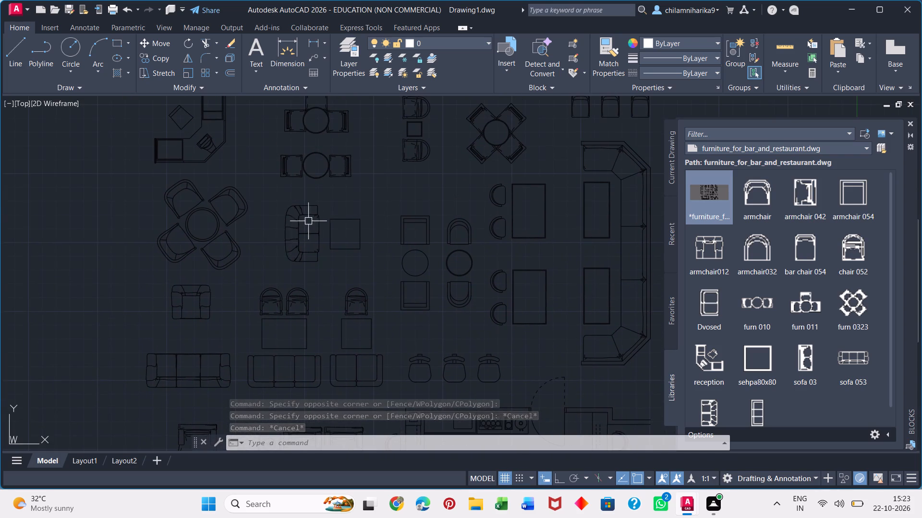
scroll(326, 213, "up", 3)
left_click(260, 249)
left_click(294, 208)
left_click(291, 212)
left_click(277, 219)
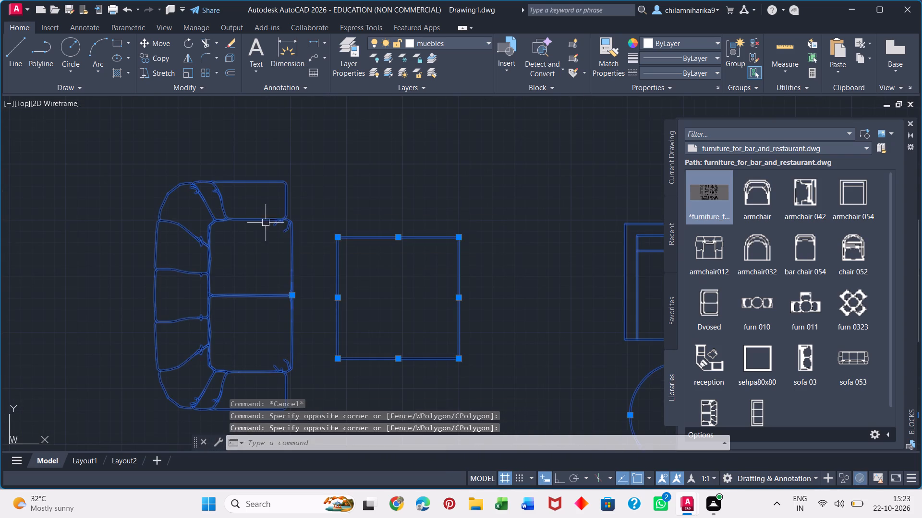
scroll(274, 208, "down", 4)
right_click(304, 199)
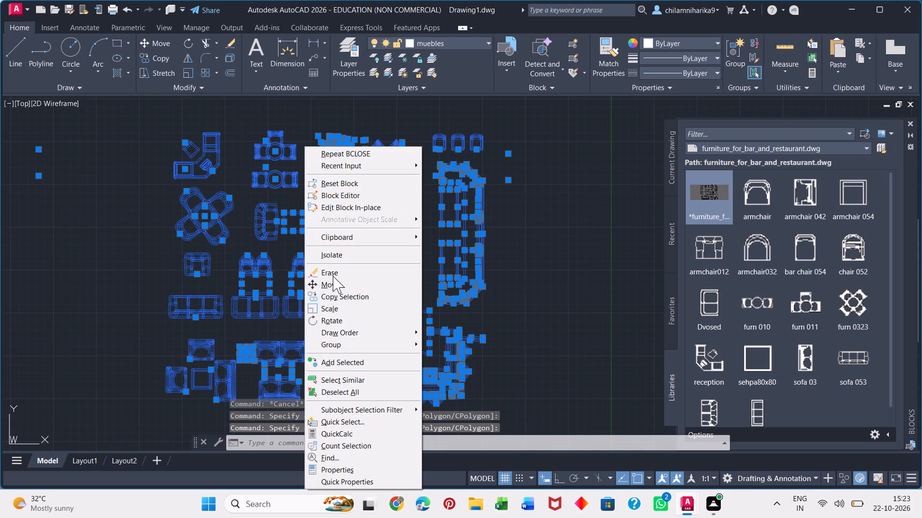
left_click(56, 206)
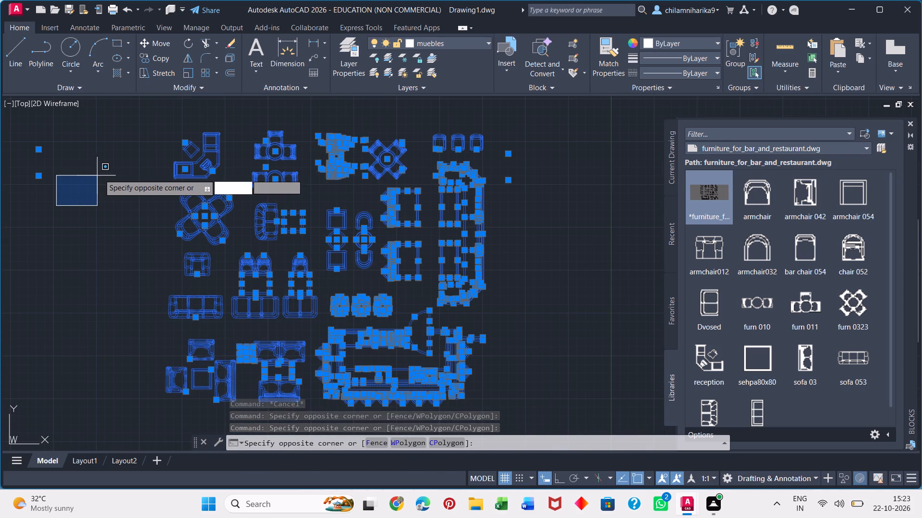
key("x")
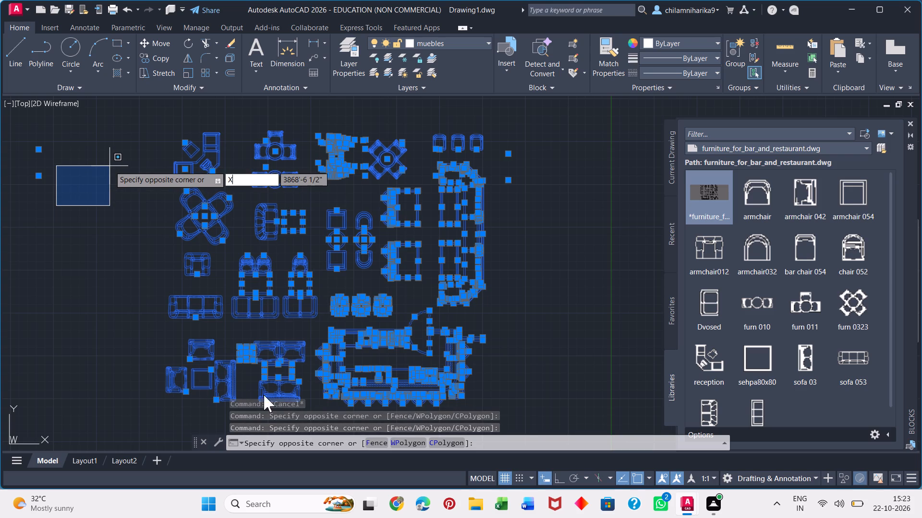
left_click(495, 445)
key("Escape")
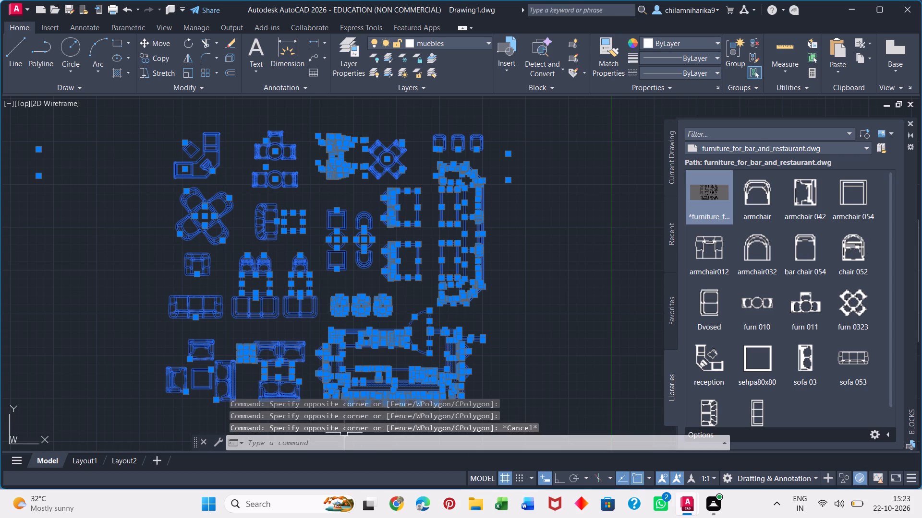
key("x")
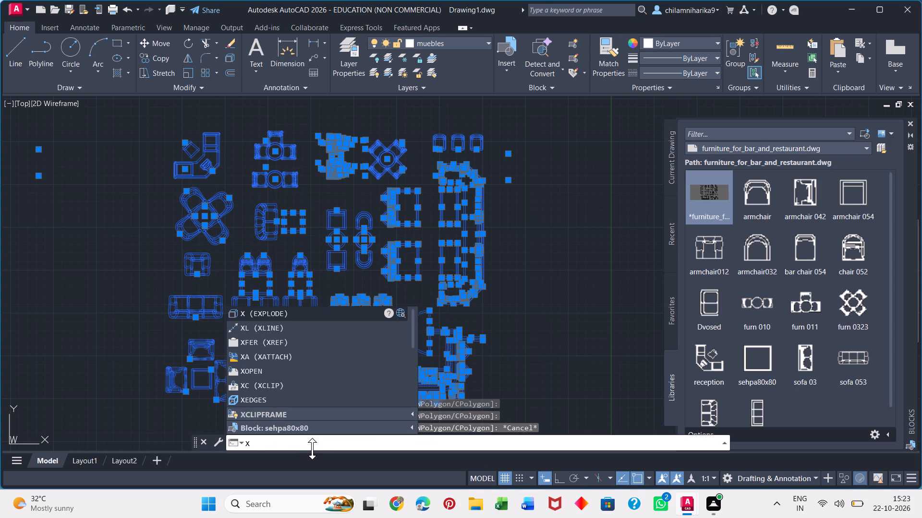
left_click(277, 315)
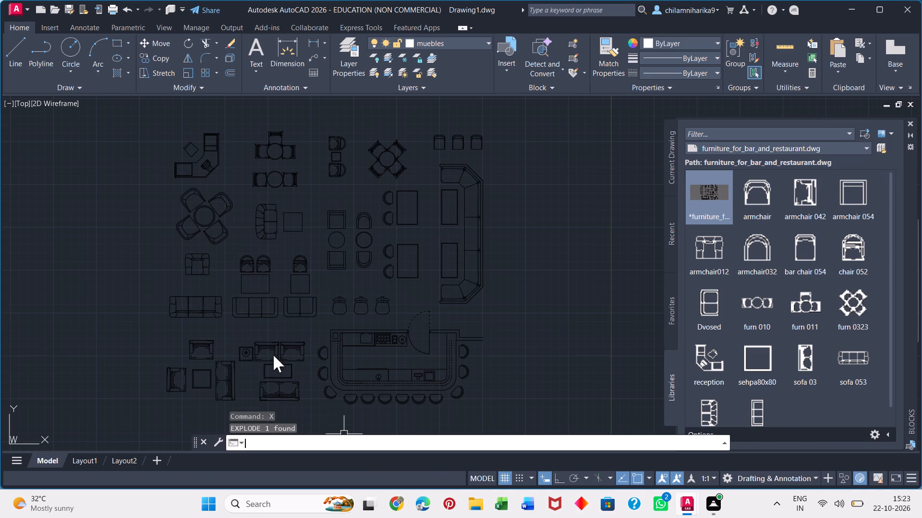
Examine the exploded furniture pieces, checking the individual seats, tables and sofa groups for a set to reuse.
left_click(279, 357)
left_click(321, 227)
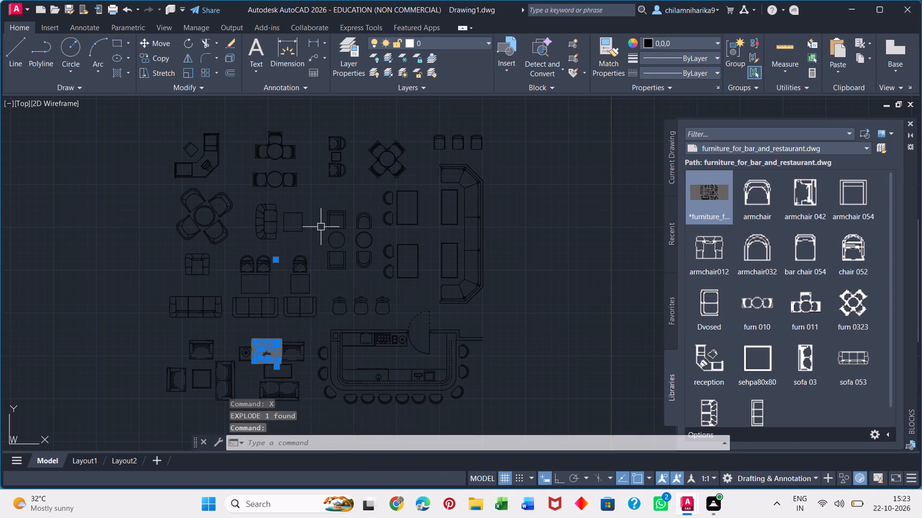
scroll(306, 216, "up", 3)
left_click(310, 217)
scroll(263, 222, "up", 2)
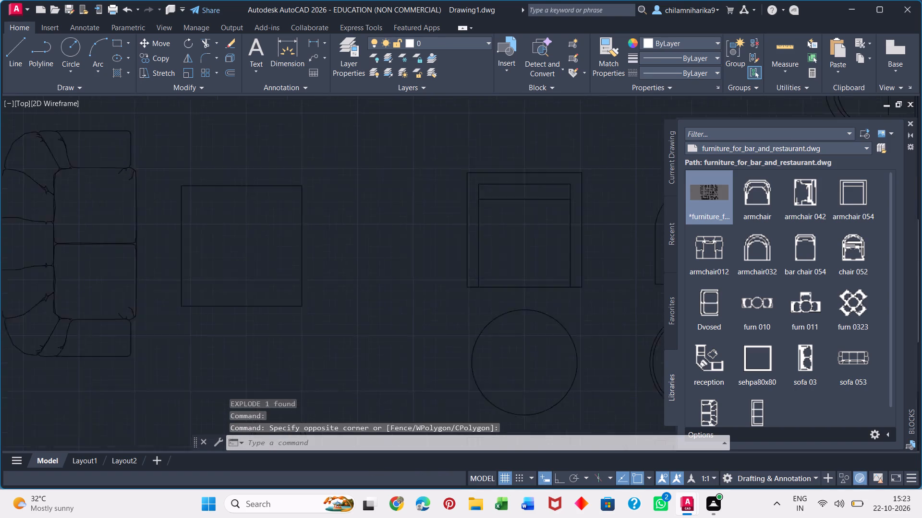
scroll(263, 222, "down", 6)
middle_click_drag(266, 259, 347, 258)
scroll(272, 325, "up", 3)
scroll(272, 324, "down", 2)
middle_click_drag(418, 272, 315, 361)
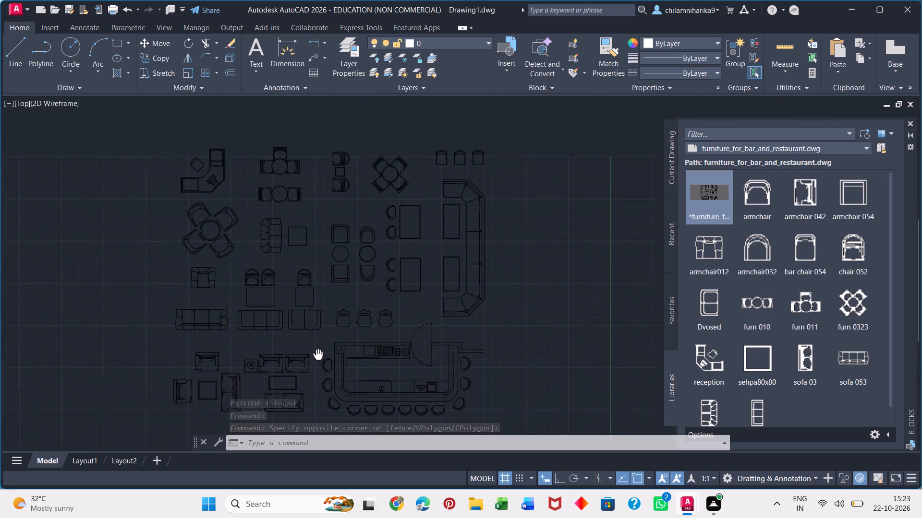
middle_click_drag(315, 361, 340, 437)
scroll(284, 296, "up", 2)
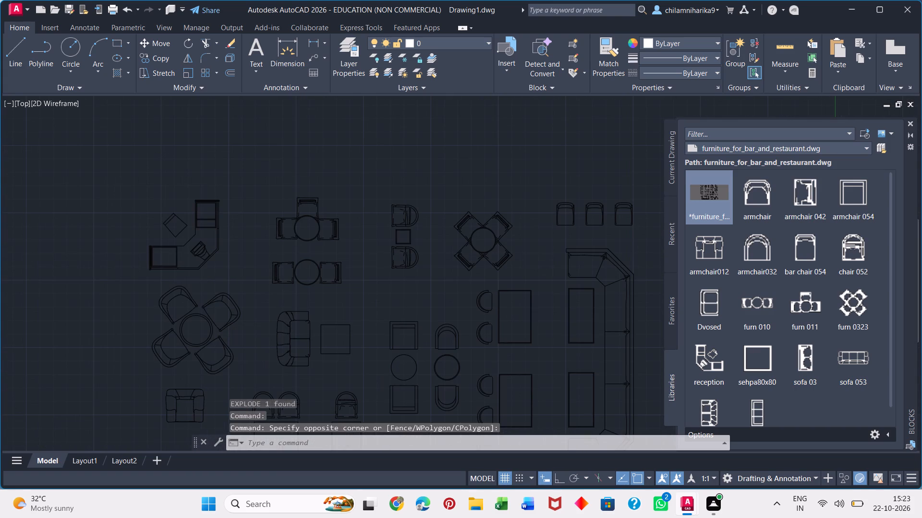
scroll(283, 295, "down", 1)
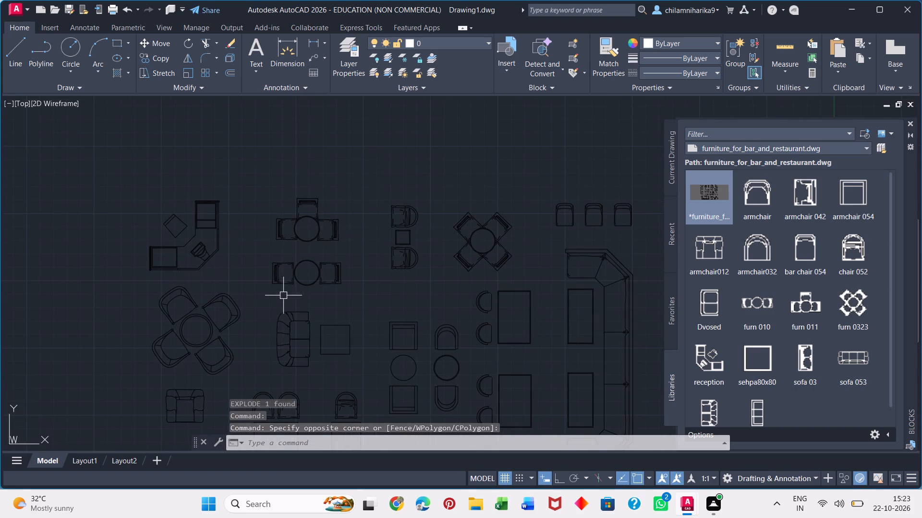
middle_click_drag(305, 346, 309, 141)
middle_click_drag(299, 310, 303, 222)
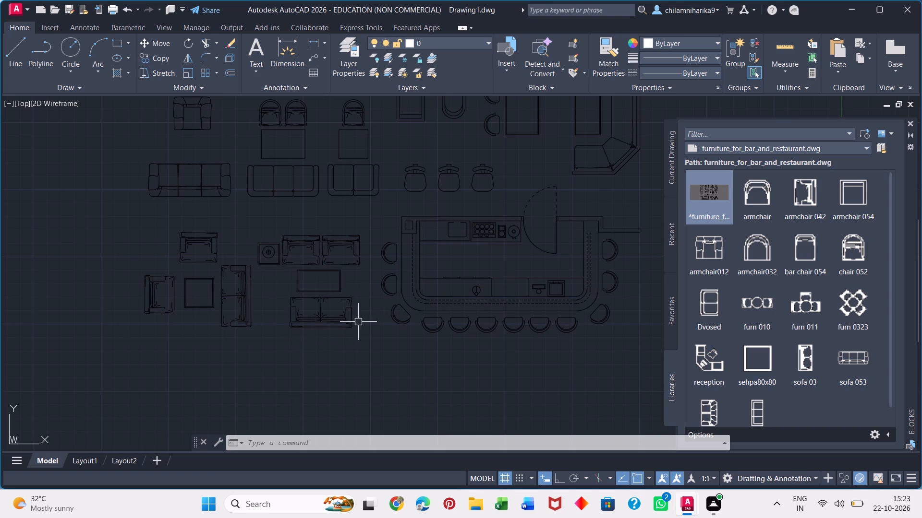
Copy the seating group of two armchairs, side table, coffee table and two-seater sofa to just above the floor plan.
left_click(376, 208)
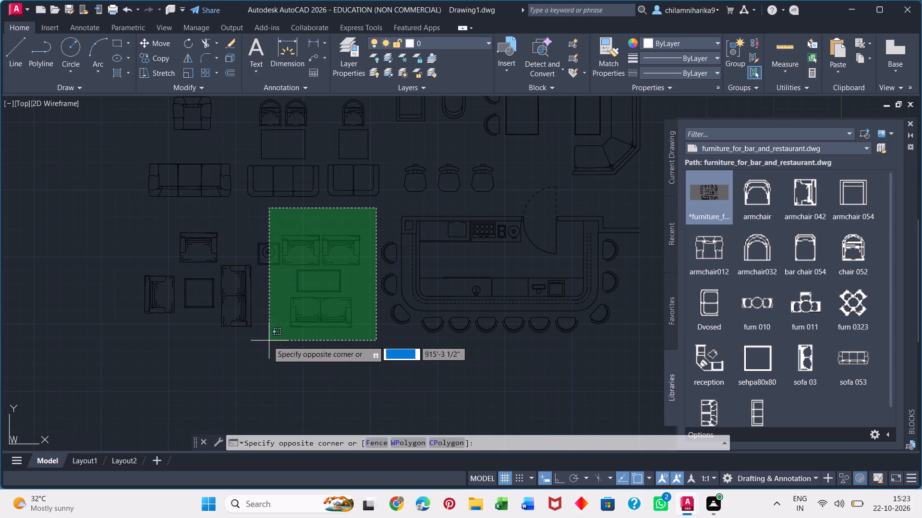
left_click(255, 342)
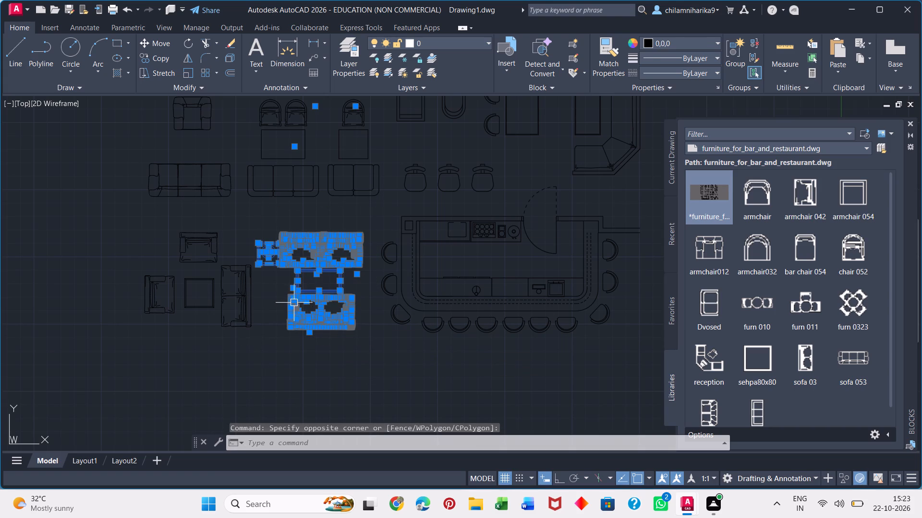
key("c")
key("o")
key("Return")
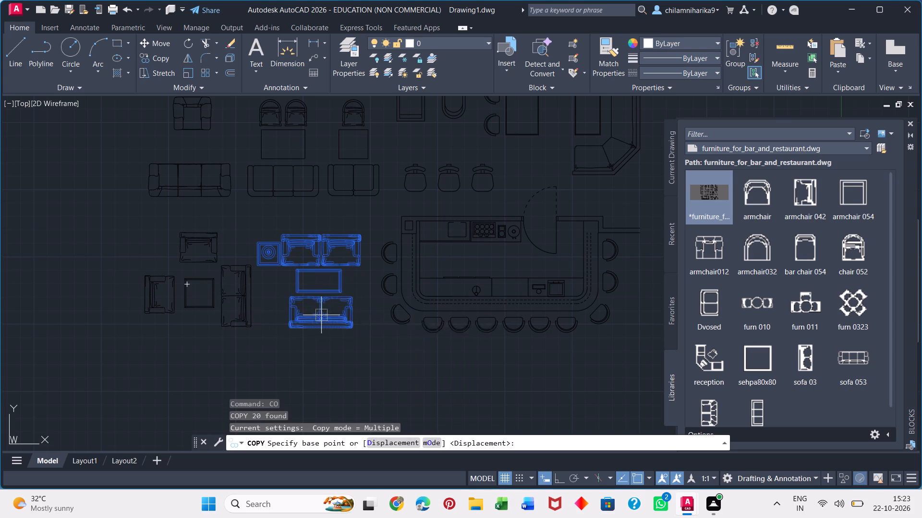
left_click(347, 327)
scroll(255, 292, "down", 10)
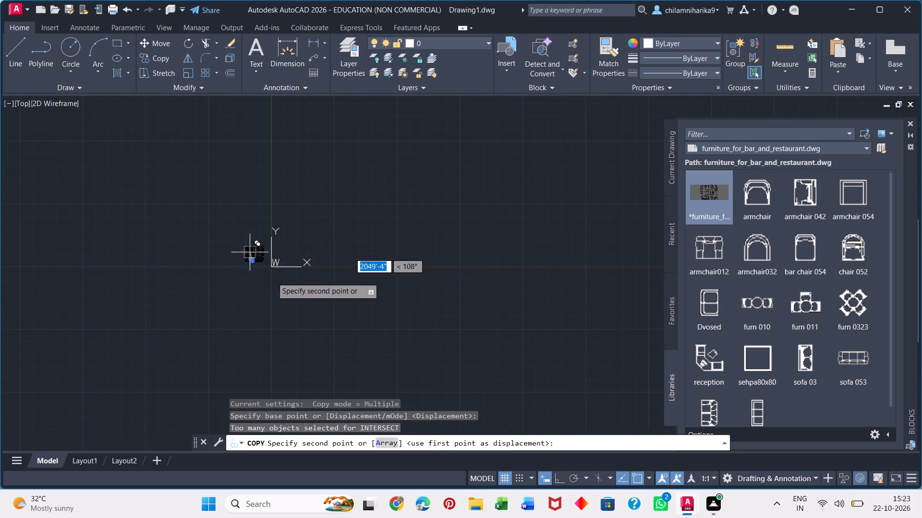
scroll(279, 253, "up", 3)
scroll(243, 310, "up", 5)
scroll(286, 275, "up", 2)
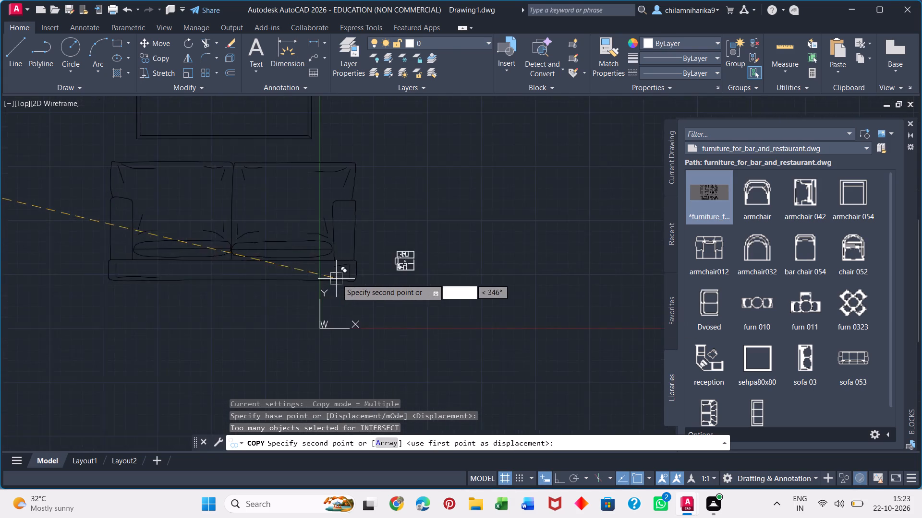
scroll(337, 279, "up", 1)
scroll(351, 269, "down", 5)
left_click(413, 255)
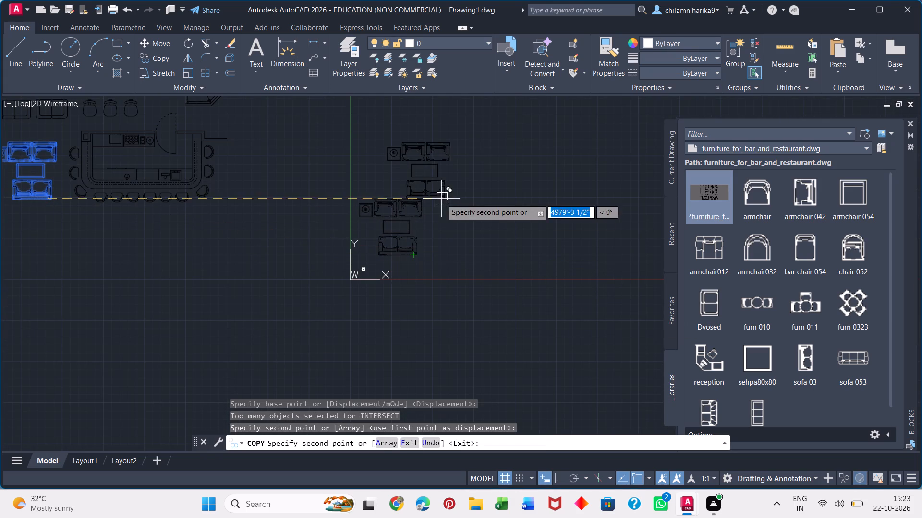
key("space")
Scale the copied seating group down freehand towards the floor plan's size, from the two-seater sofa's lower-left corner.
left_click_drag(471, 158, 461, 168)
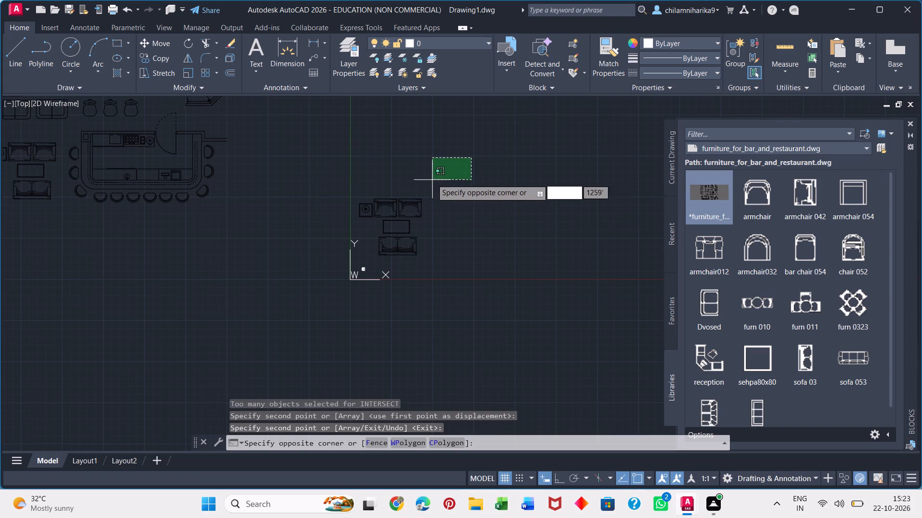
left_click_drag(430, 179, 411, 216)
left_click(431, 184)
left_click(340, 265)
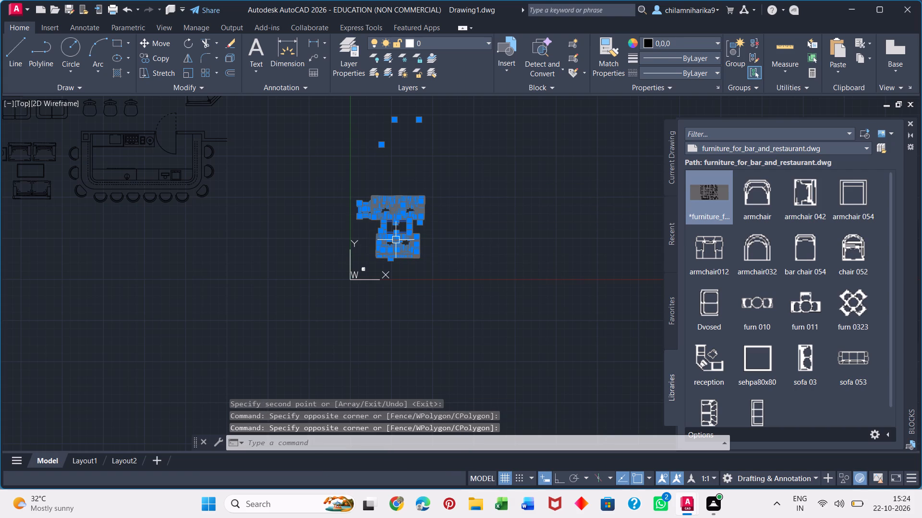
key("s")
key("c")
key("Return")
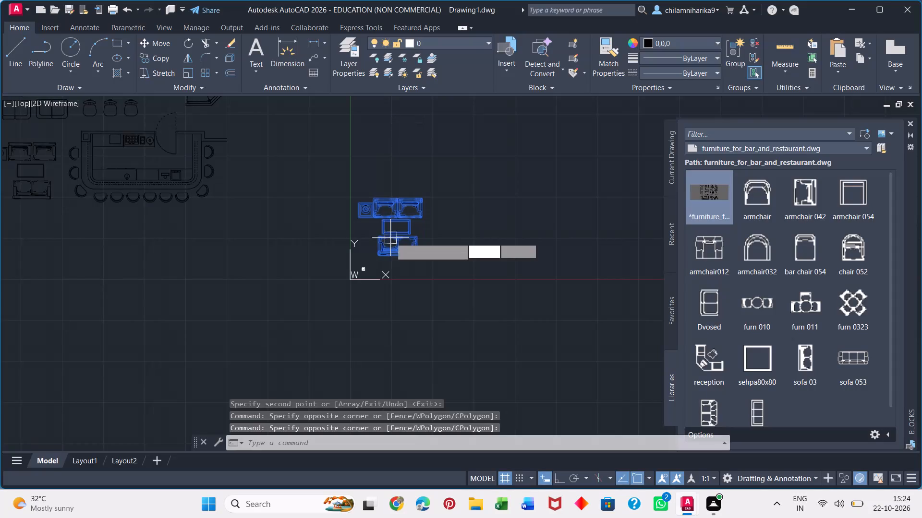
scroll(372, 251, "up", 8)
scroll(458, 308, "down", 4)
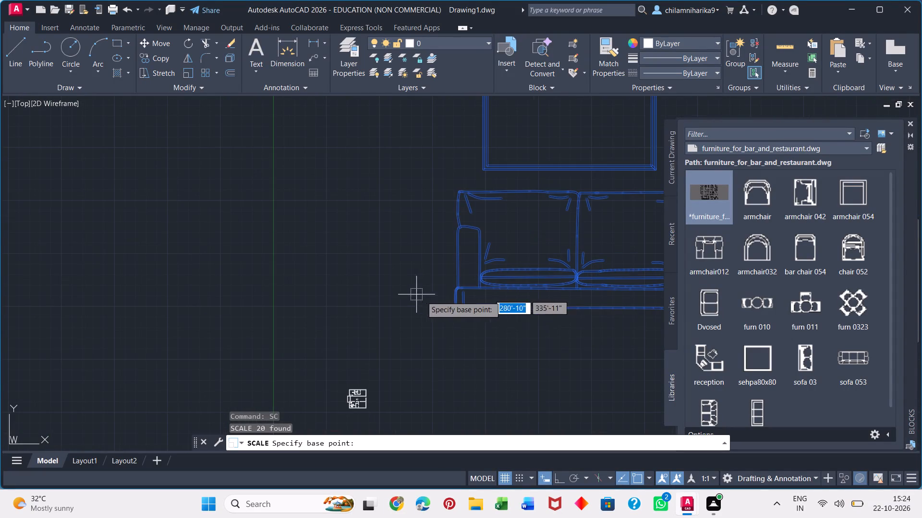
left_click(457, 310)
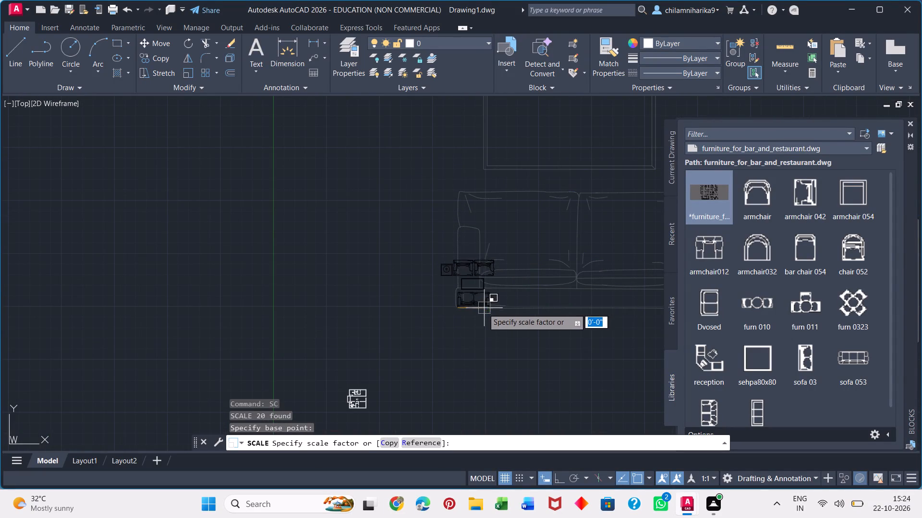
left_click(480, 296)
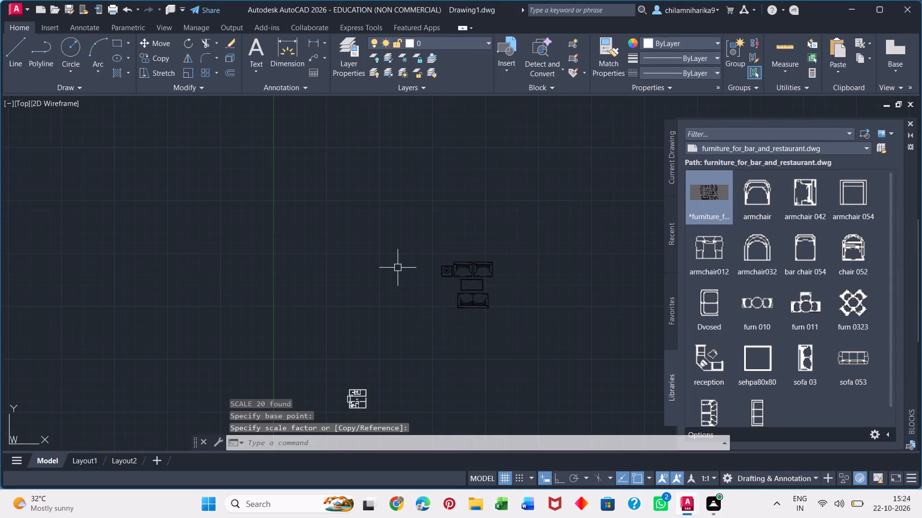
Scale the copied seating group down again freehand to room size, from the two-seater sofa's lower-left corner.
left_click(395, 266)
left_click(541, 327)
left_click(390, 235)
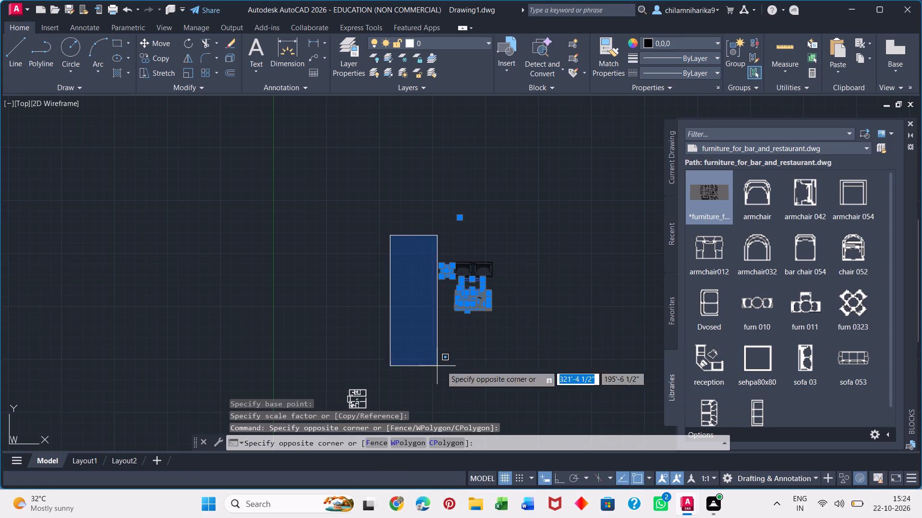
left_click(530, 357)
key("s")
key("c")
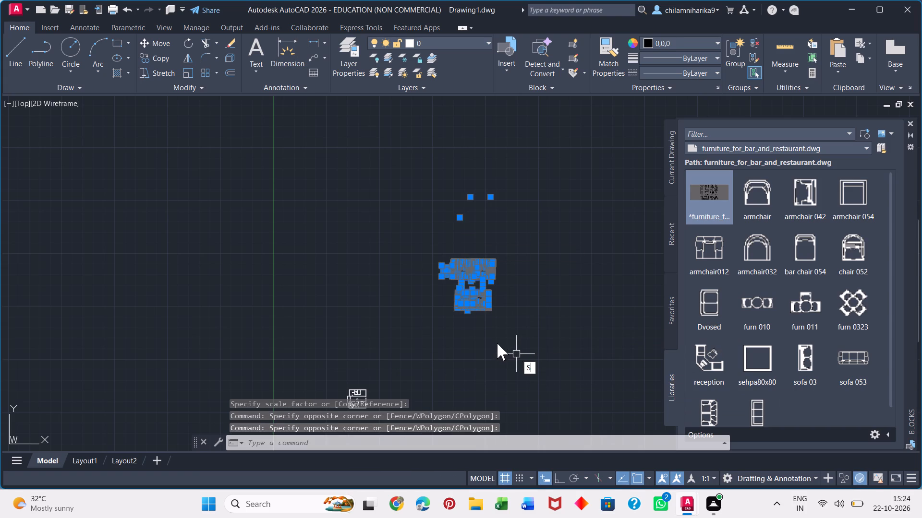
key("Return")
scroll(441, 308, "up", 3)
scroll(541, 309, "up", 3)
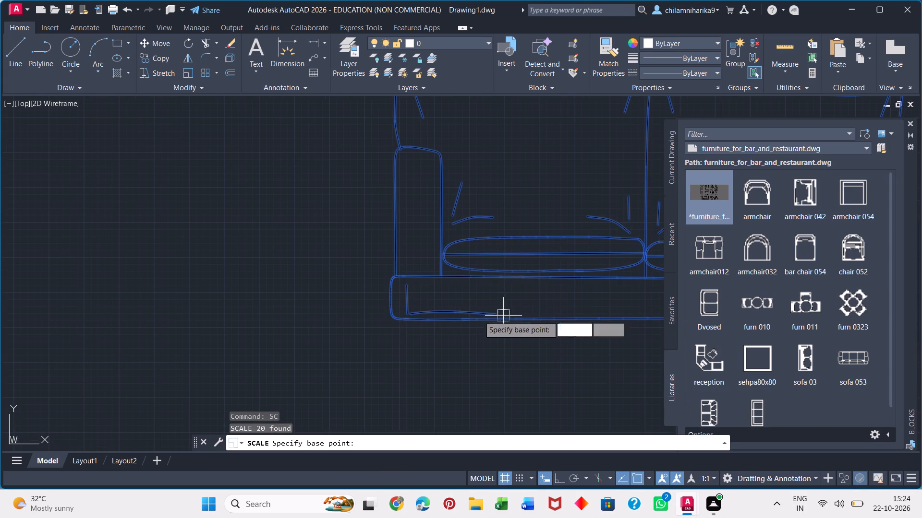
left_click(392, 313)
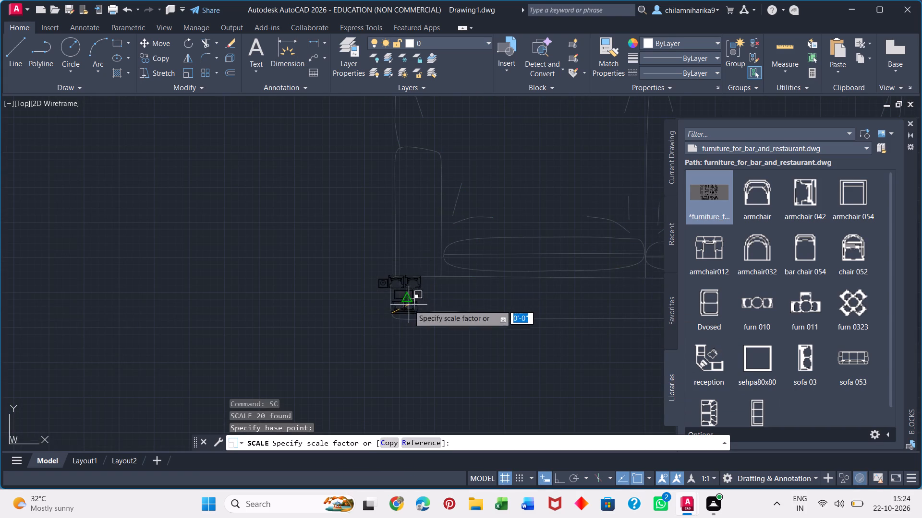
left_click(409, 305)
Move the scaled seating group into the central hall, between the dining table and the opening in the right outer wall.
left_click_drag(318, 247, 320, 251)
left_click(438, 331)
key("m")
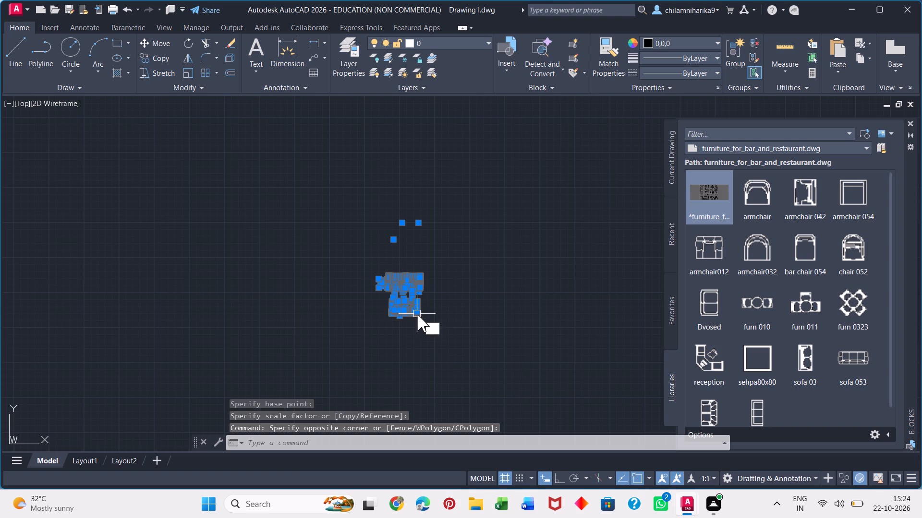
key("Return")
left_click(387, 314)
scroll(388, 295, "down", 5)
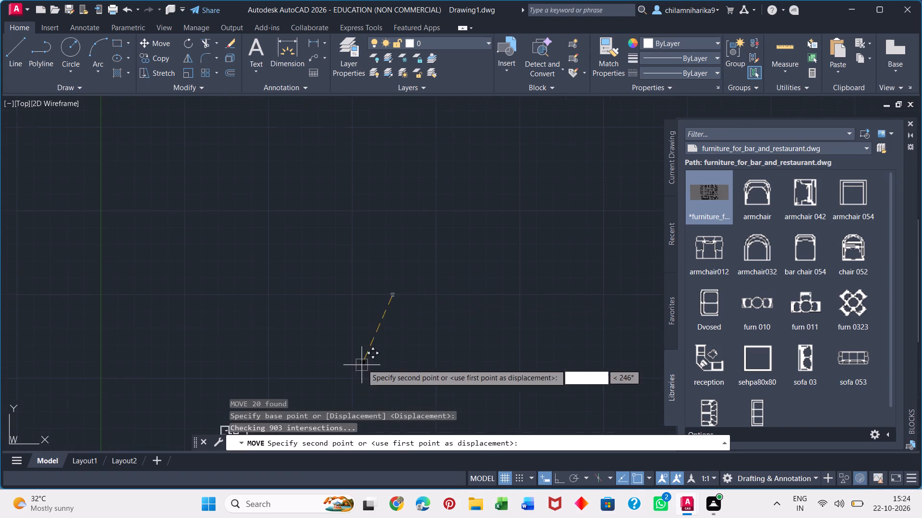
scroll(363, 363, "down", 4)
scroll(339, 391, "up", 8)
middle_click_drag(466, 192, 382, 352)
scroll(436, 309, "up", 3)
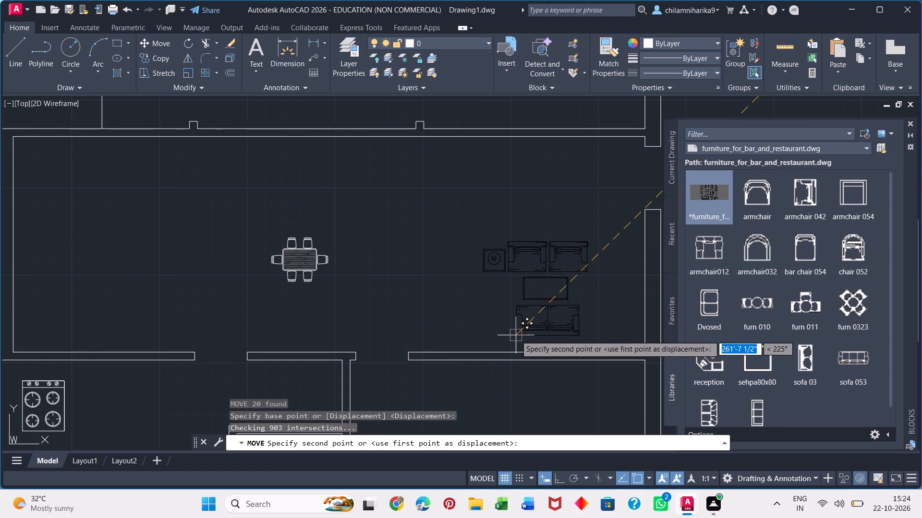
scroll(512, 339, "up", 2)
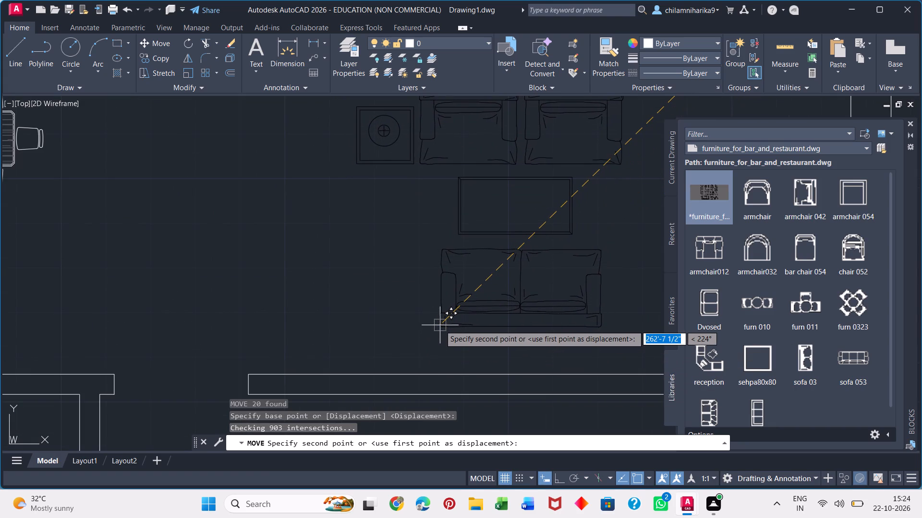
left_click(440, 324)
Rotate the two armchairs and side table 90° counterclockwise about the side table's lower-left corner.
scroll(310, 294, "down", 2)
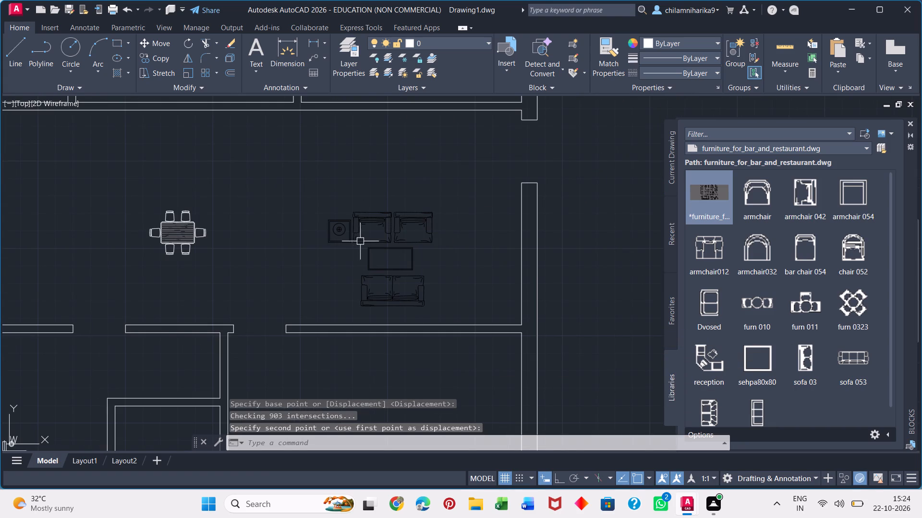
left_click(463, 198)
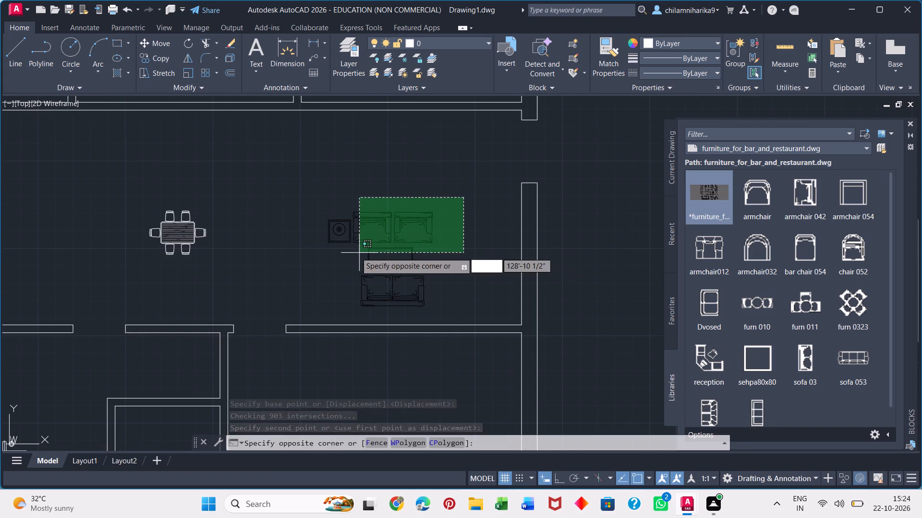
left_click(320, 245)
scroll(366, 239, "up", 3)
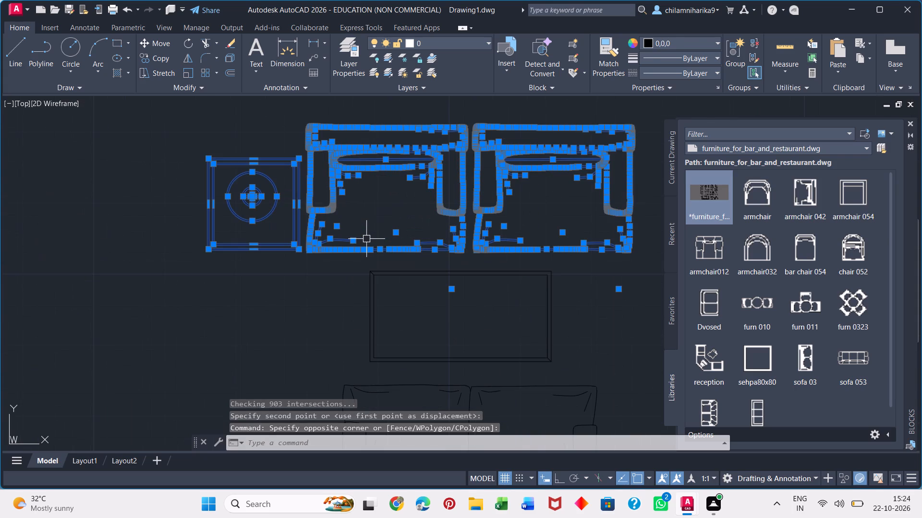
key("r")
key("o")
key("Return")
left_click(208, 250)
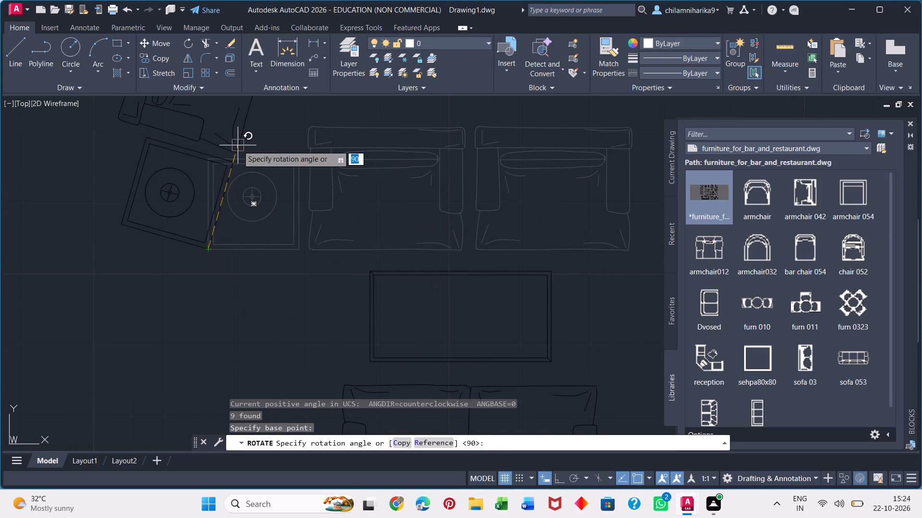
key("F8")
left_click(226, 135)
Delete the two-seater sofa below the coffee table.
scroll(259, 203, "down", 3)
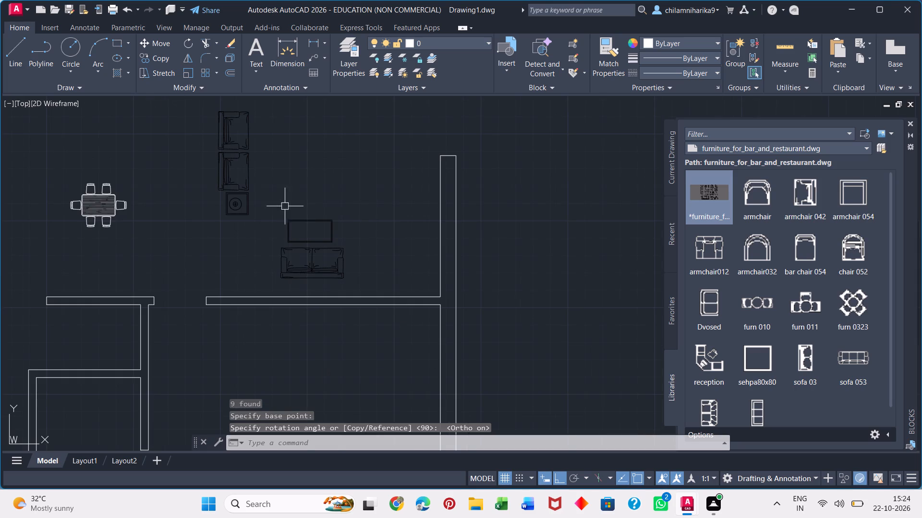
left_click(374, 195)
left_click(379, 204)
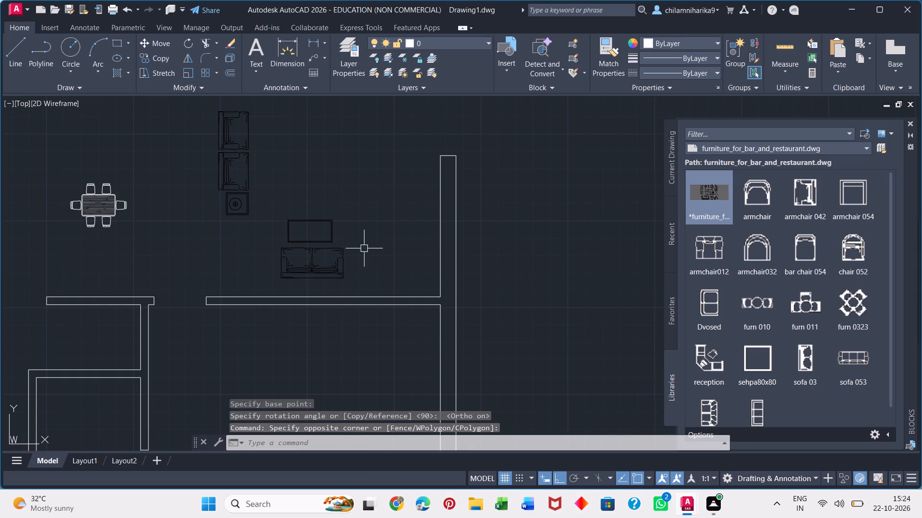
left_click(368, 243)
left_click(252, 293)
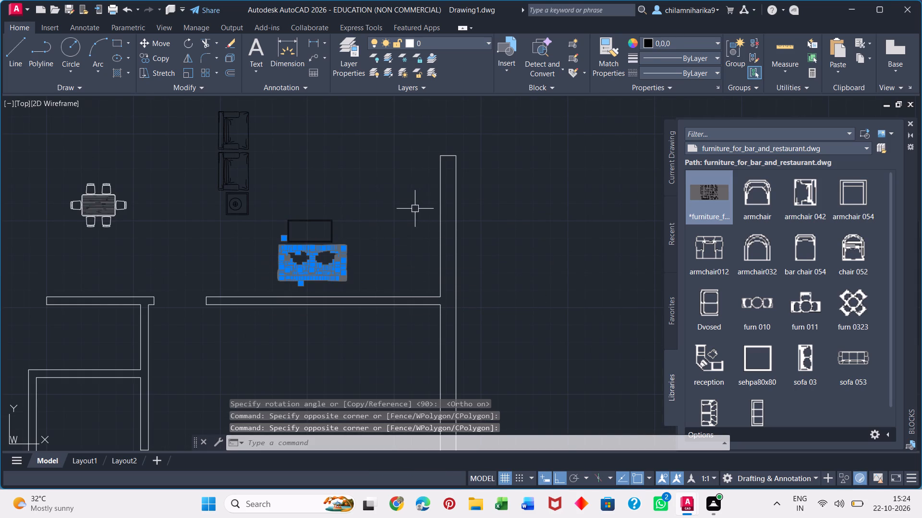
key("Delete")
Move the rotated armchairs and side table about 3'-9" down, to just above the hall's lower partition wall.
middle_click_drag(276, 141, 290, 198)
scroll(290, 198, "down", 1)
left_click_drag(291, 170, 291, 175)
left_click(243, 266)
key("m")
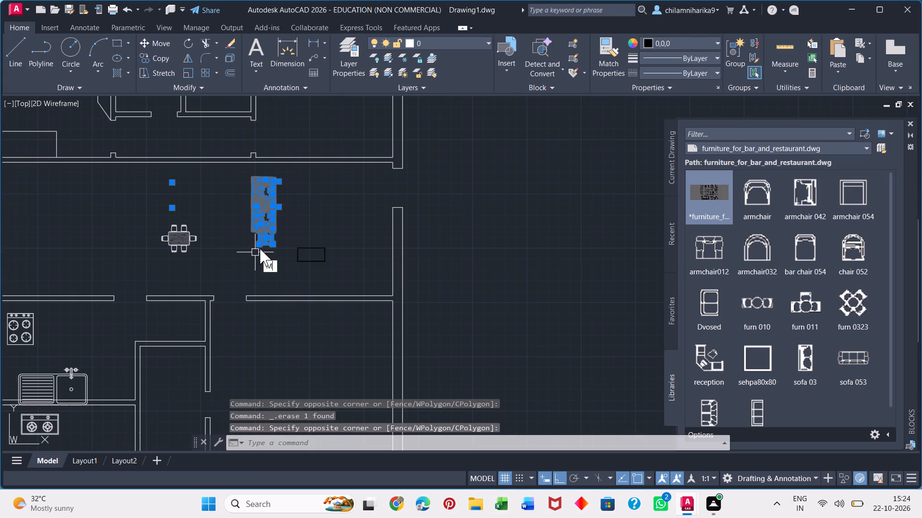
key("Return")
scroll(258, 244, "up", 3)
left_click(296, 247)
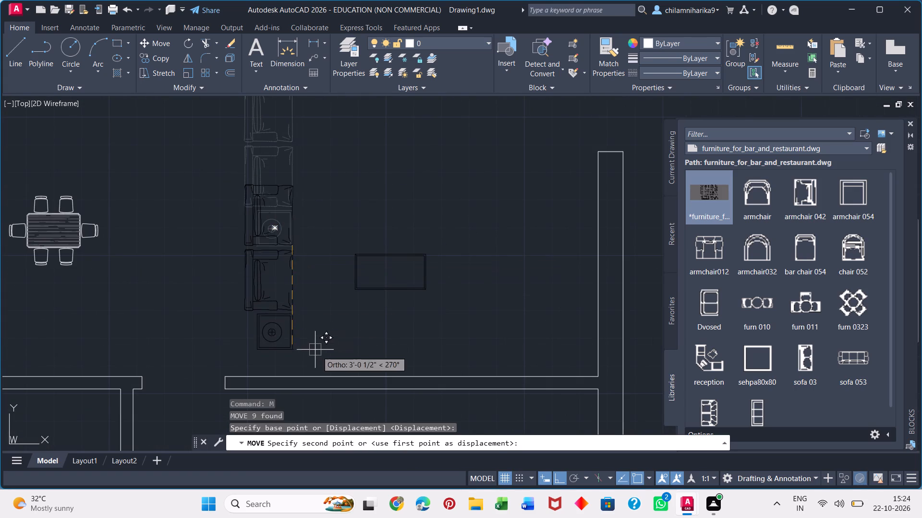
key("F8")
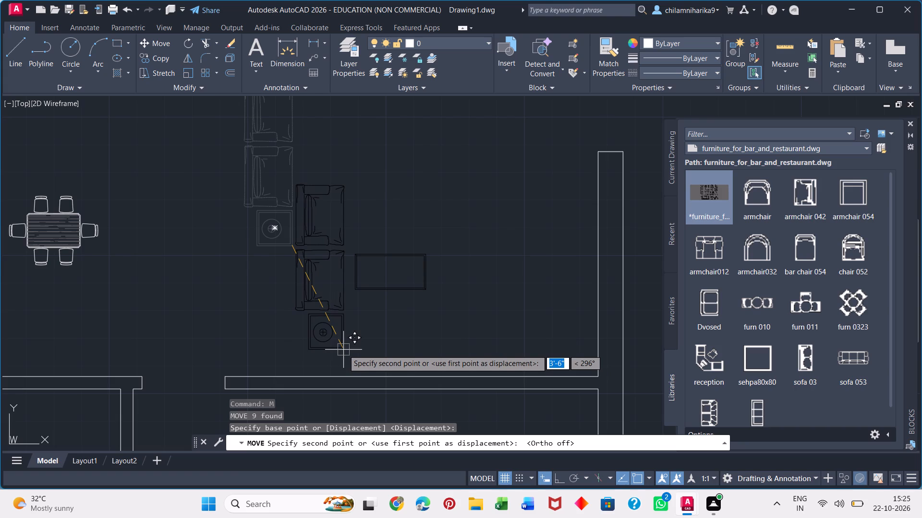
left_click(291, 370)
Move the coffee table slightly closer to the two armchairs.
left_click_drag(448, 235, 444, 248)
left_click(316, 325)
key("m")
key("Return")
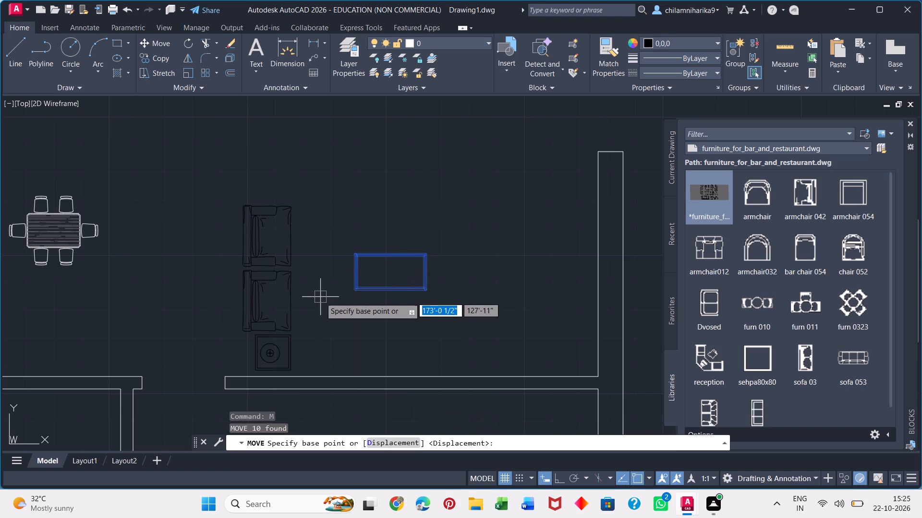
left_click(353, 289)
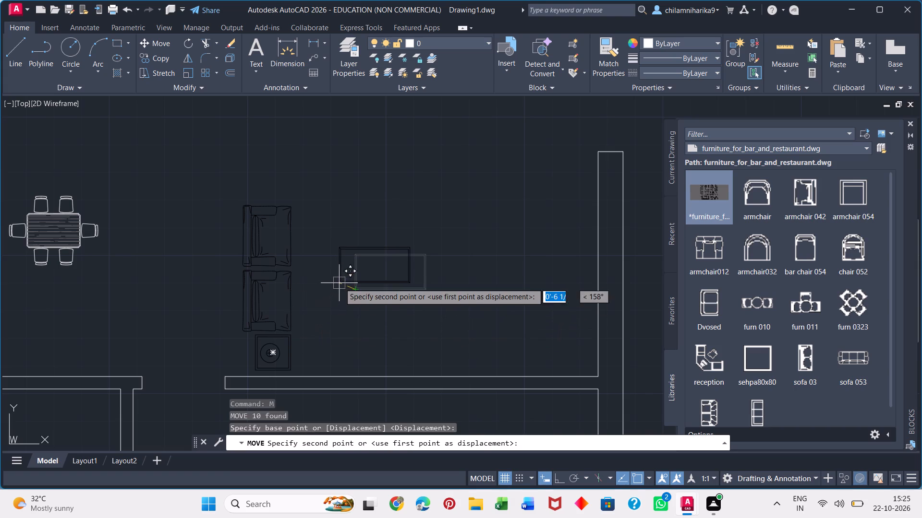
left_click_drag(344, 283, 342, 291)
Examine the exploded bar and restaurant furniture for another sofa to reuse in the hall.
scroll(363, 277, "down", 3)
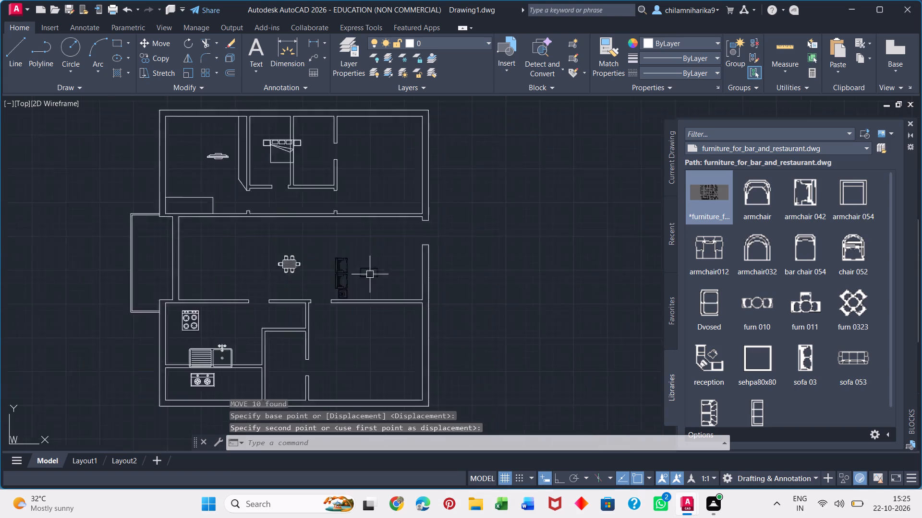
scroll(385, 283, "down", 5)
scroll(234, 304, "down", 3)
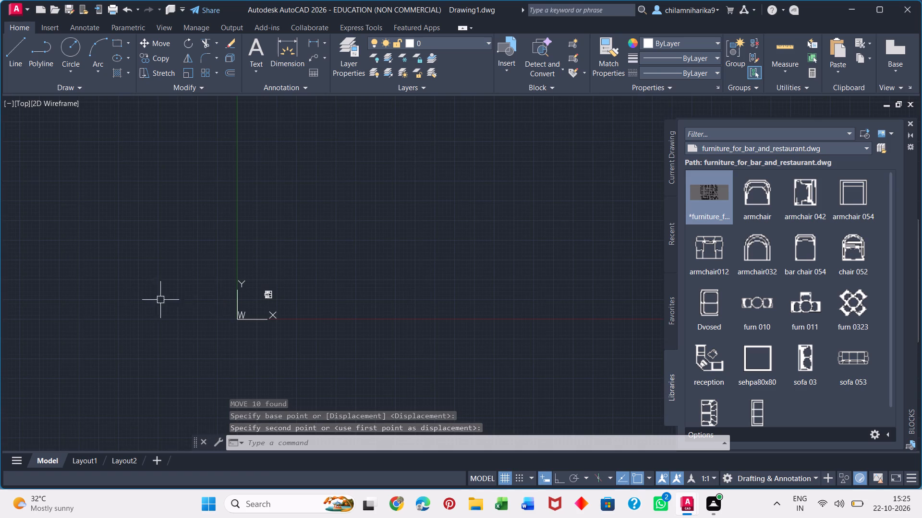
scroll(136, 278, "up", 3)
scroll(170, 272, "down", 4)
scroll(343, 294, "down", 3)
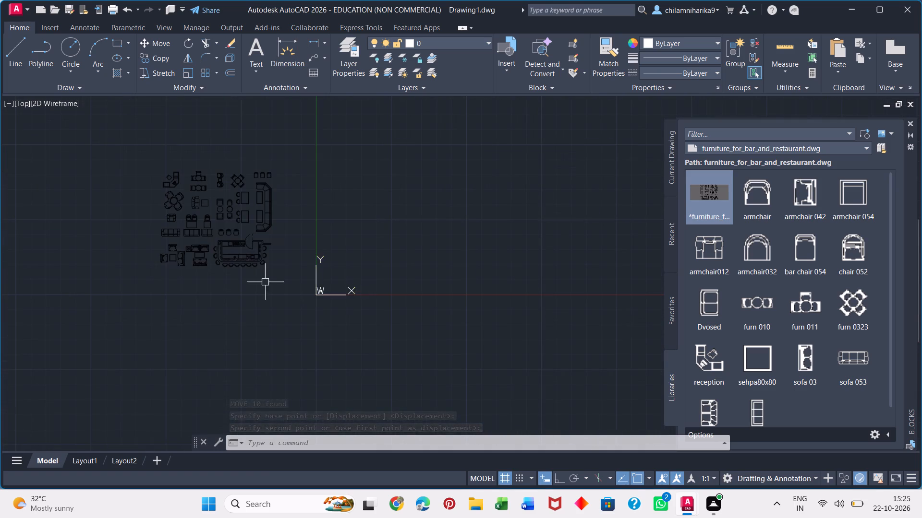
scroll(211, 243, "up", 3)
scroll(217, 240, "down", 1)
middle_click_drag(218, 240, 258, 320)
scroll(174, 368, "up", 1)
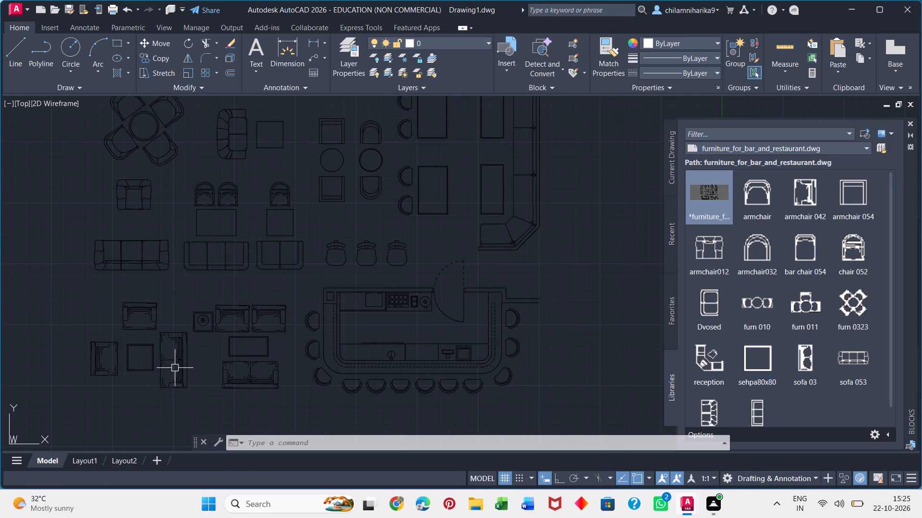
middle_click_drag(174, 317, 209, 443)
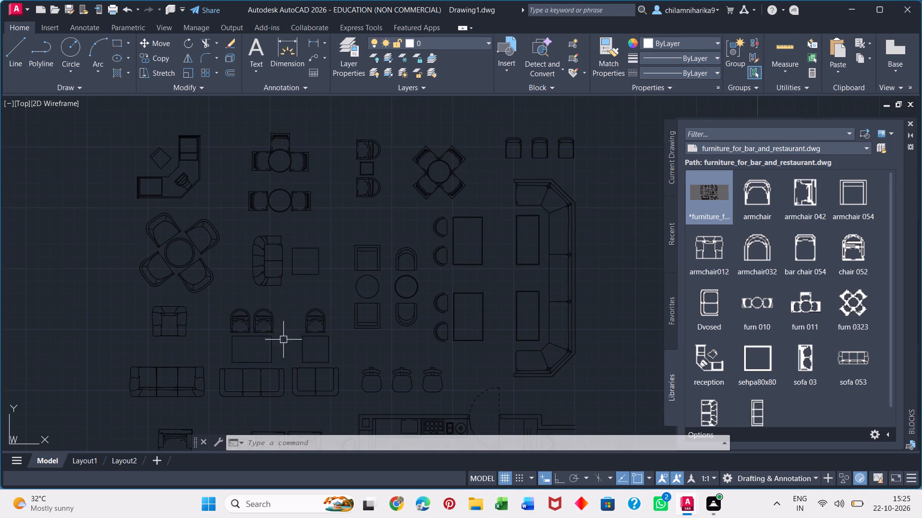
middle_click_drag(220, 400, 248, 207)
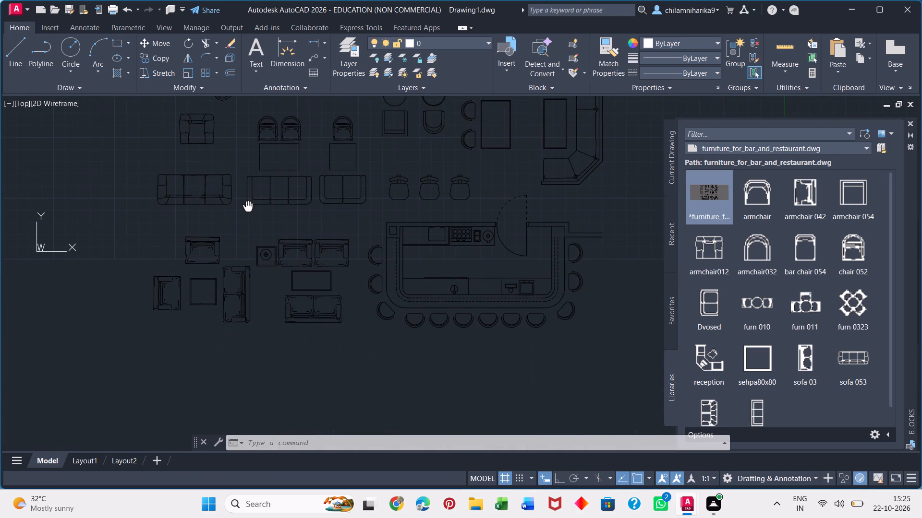
middle_click_drag(248, 207, 225, 436)
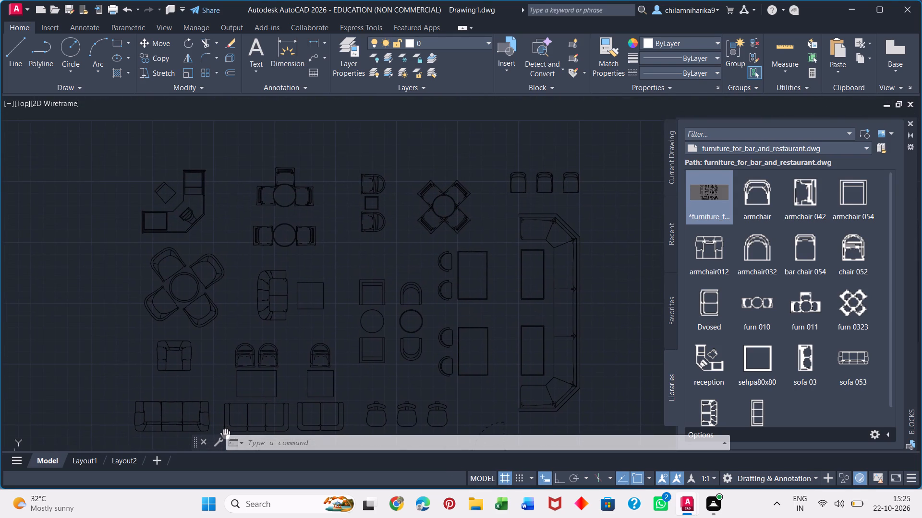
middle_click_drag(225, 436, 227, 435)
scroll(296, 292, "down", 2)
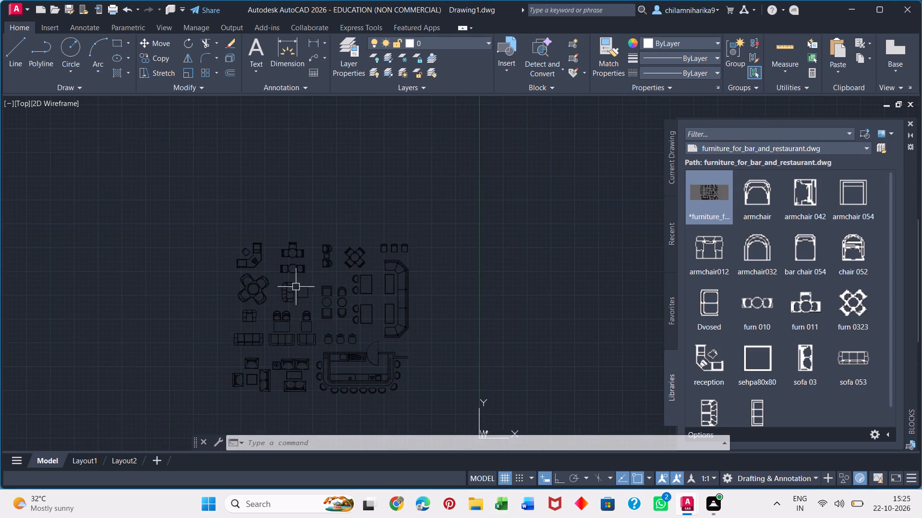
scroll(258, 354, "up", 3)
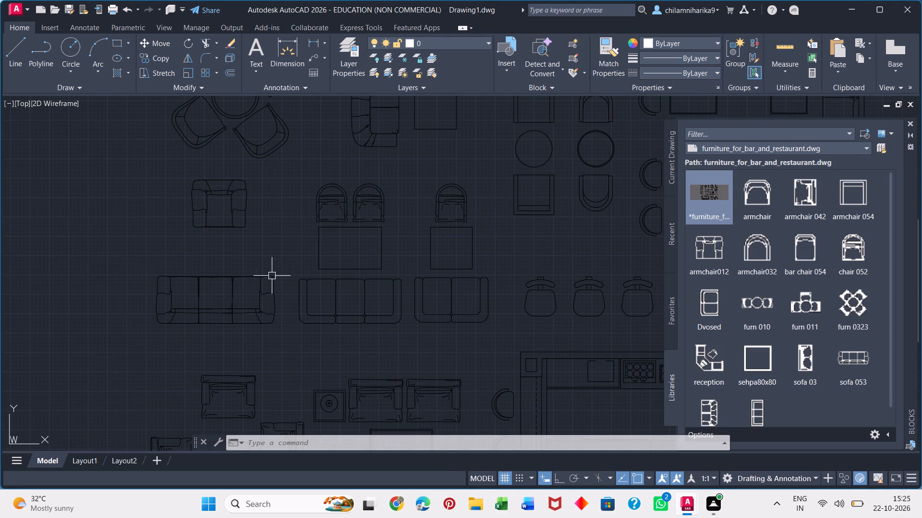
Copy the three-seater sofa from the exploded bar and restaurant furniture to open space beside the floor plan.
left_click(161, 264)
left_click_drag(109, 260, 114, 257)
left_click(104, 242)
left_click(291, 348)
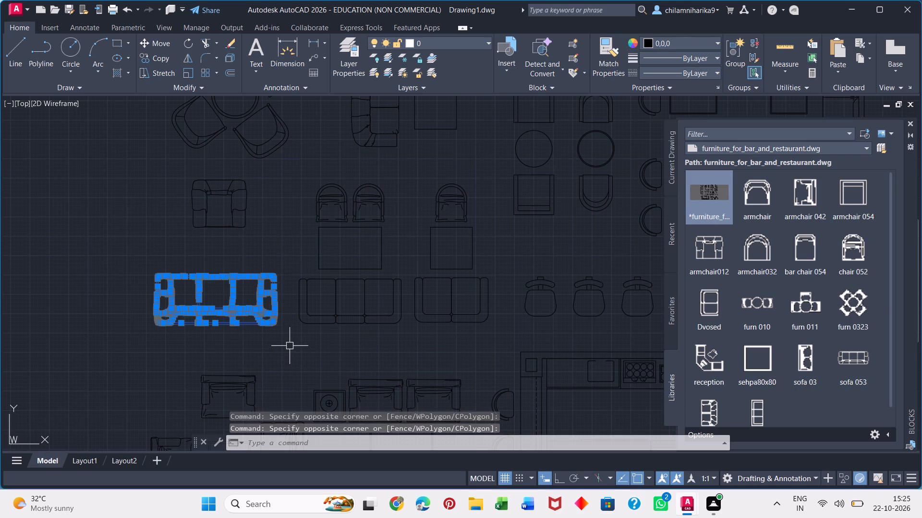
key("c")
key("o")
key("Return")
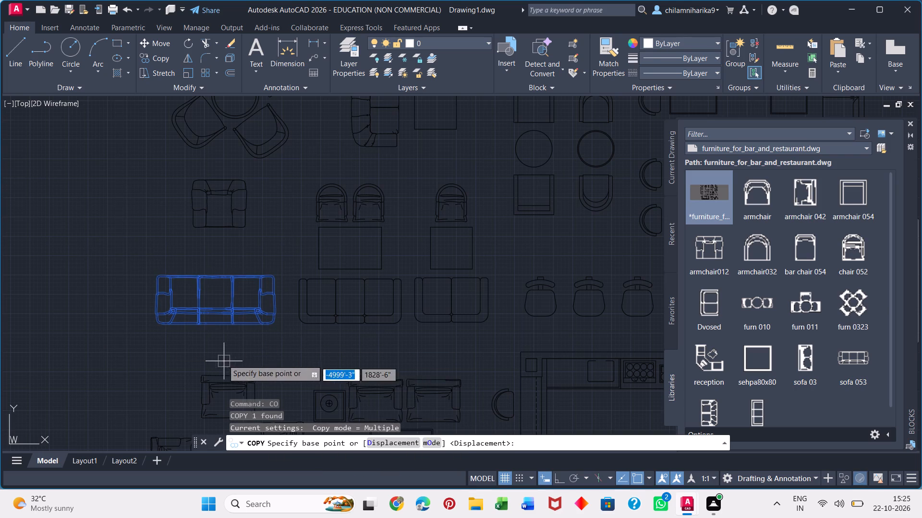
left_click(153, 321)
scroll(319, 335, "down", 8)
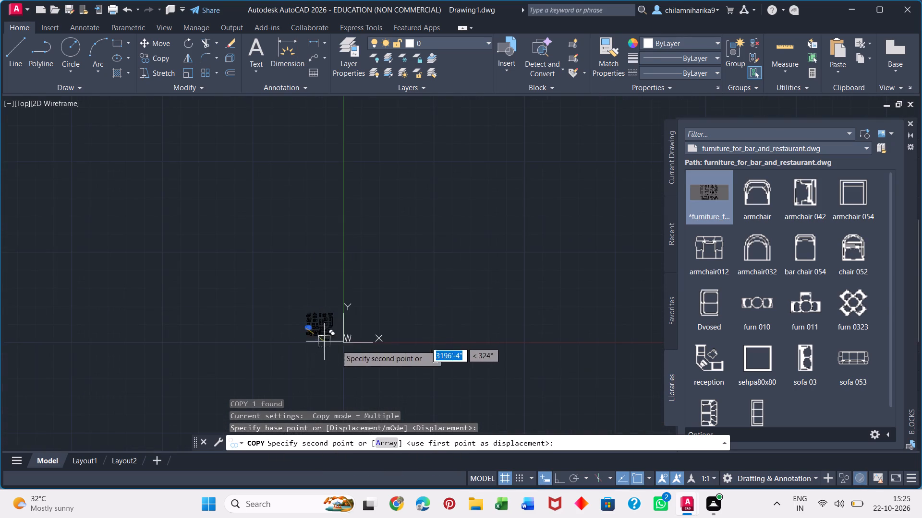
middle_click_drag(405, 341, 335, 333)
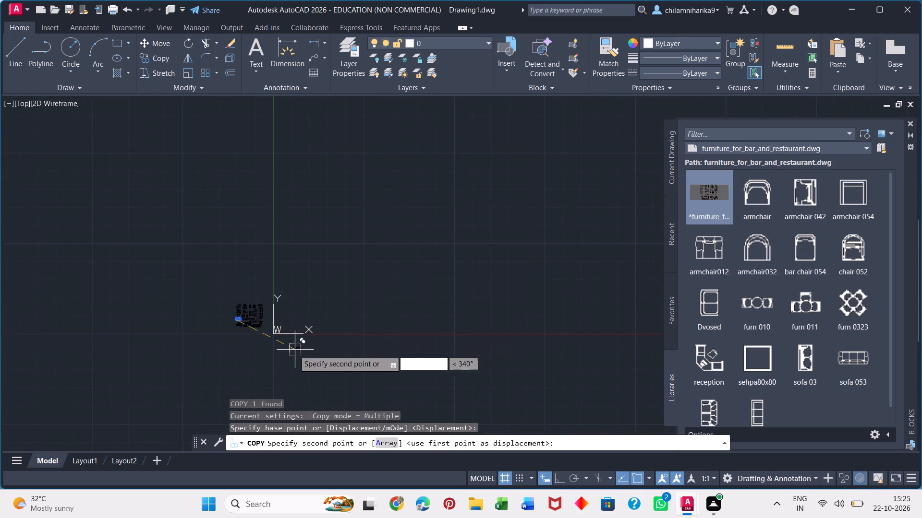
scroll(288, 350, "up", 3)
scroll(222, 285, "up", 3)
scroll(260, 305, "up", 3)
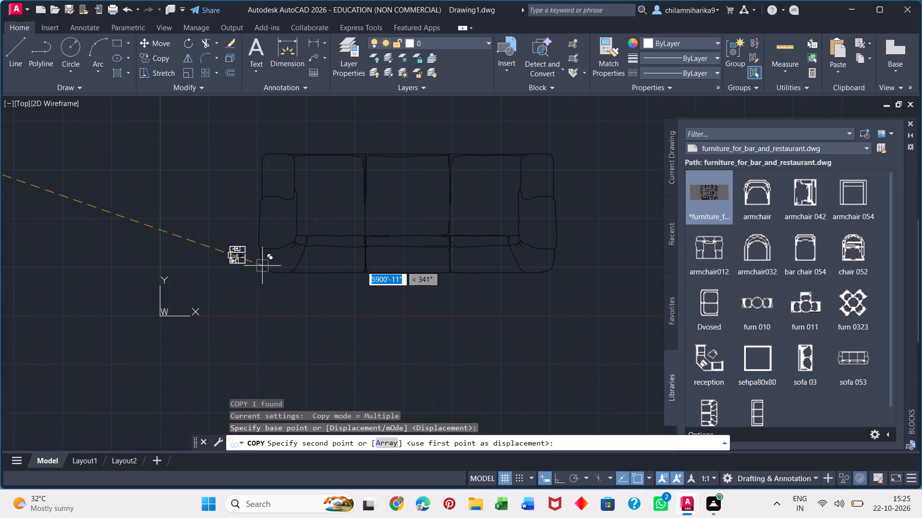
left_click(262, 266)
key("space")
Scale the copied sofa down freehand from its lower corner to a size suited to the floor plan.
left_click_drag(574, 133, 569, 153)
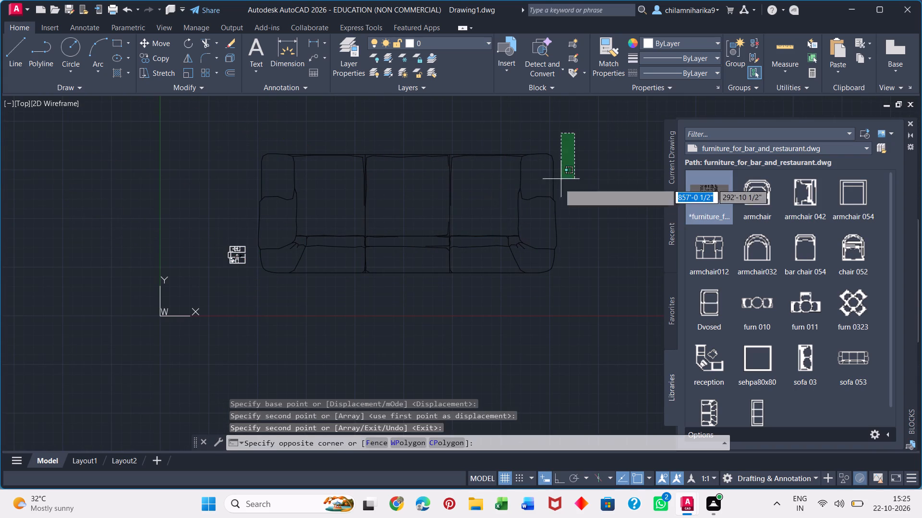
left_click(259, 281)
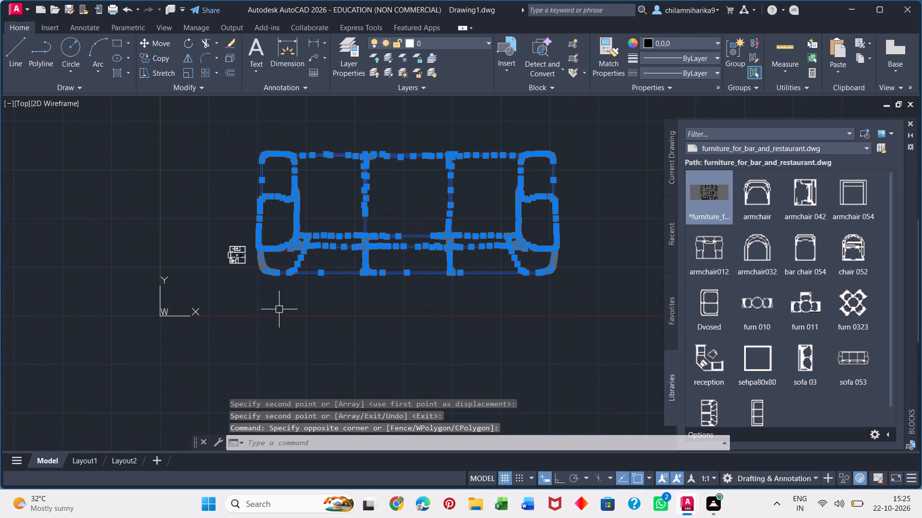
key("s")
key("c")
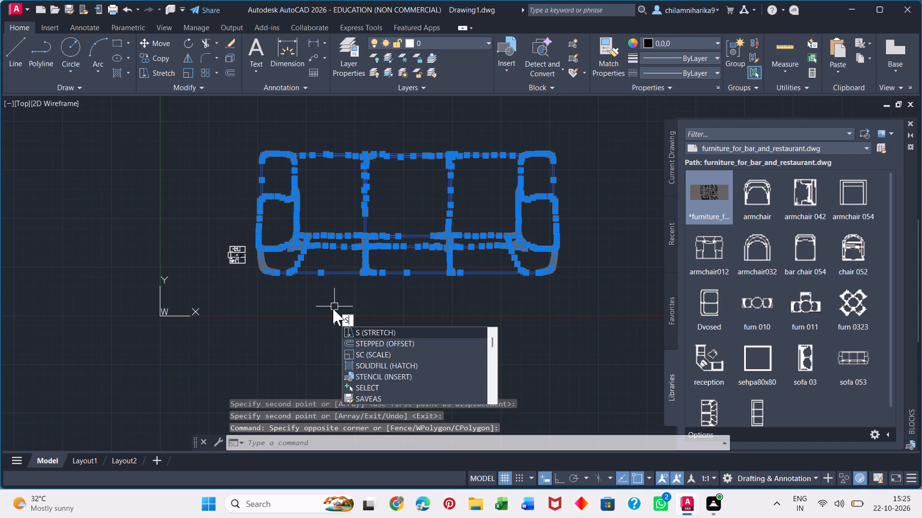
key("Return")
scroll(267, 269, "up", 3)
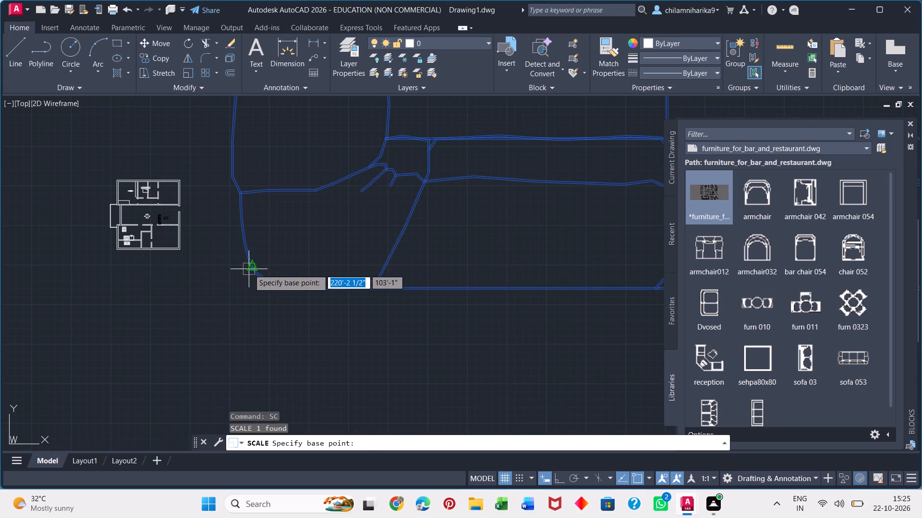
left_click(249, 269)
left_click(259, 269)
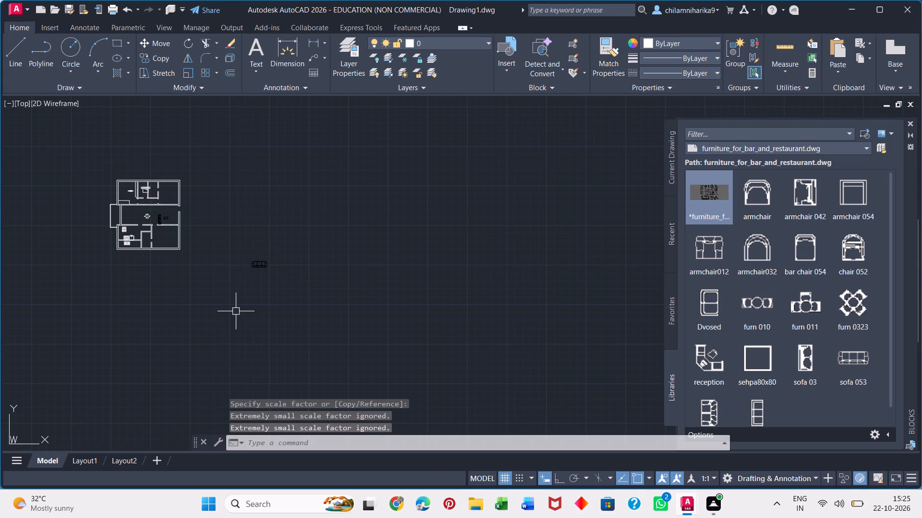
Move the scaled-down sofa into the hall, just above the lower partition wall and beside the side table.
scroll(243, 262, "up", 3)
left_click_drag(247, 241, 245, 256)
left_click(399, 296)
key("m")
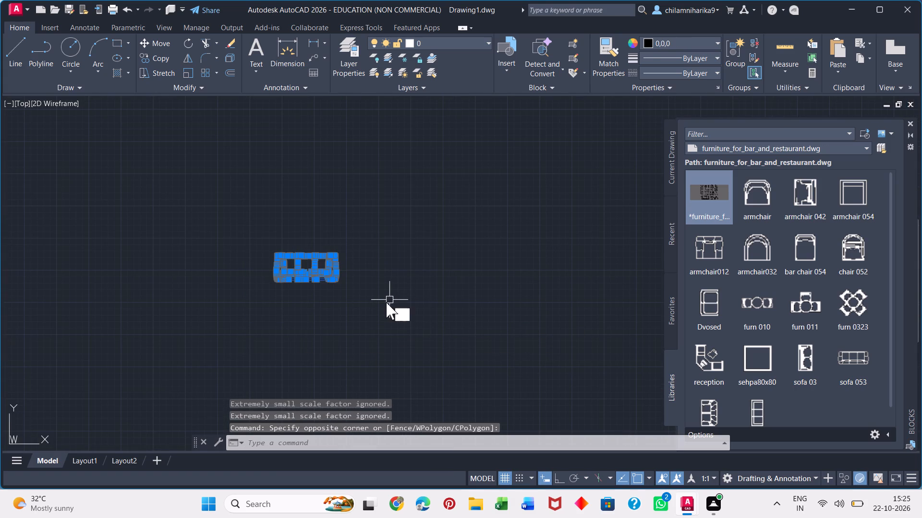
key("Return")
left_click(273, 280)
scroll(299, 280, "down", 4)
scroll(219, 248, "up", 3)
scroll(310, 281, "up", 3)
middle_click_drag(513, 309, 352, 322)
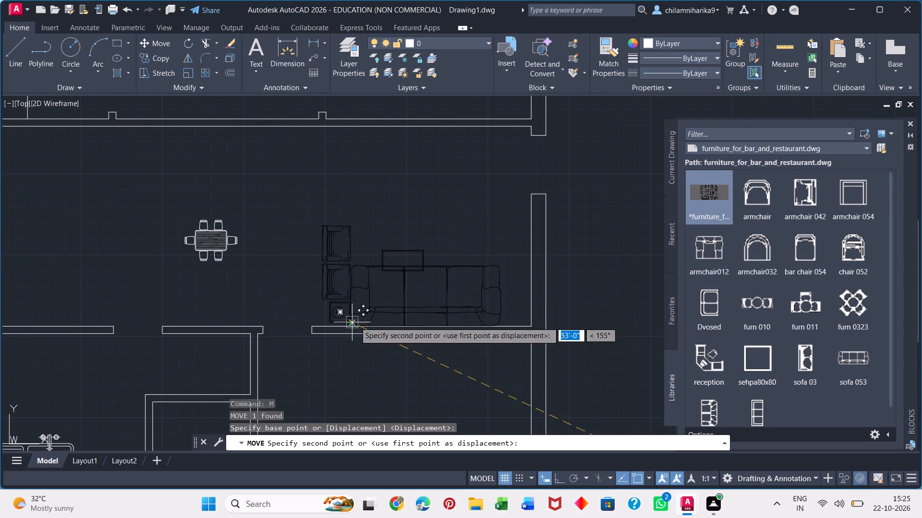
left_click(364, 319)
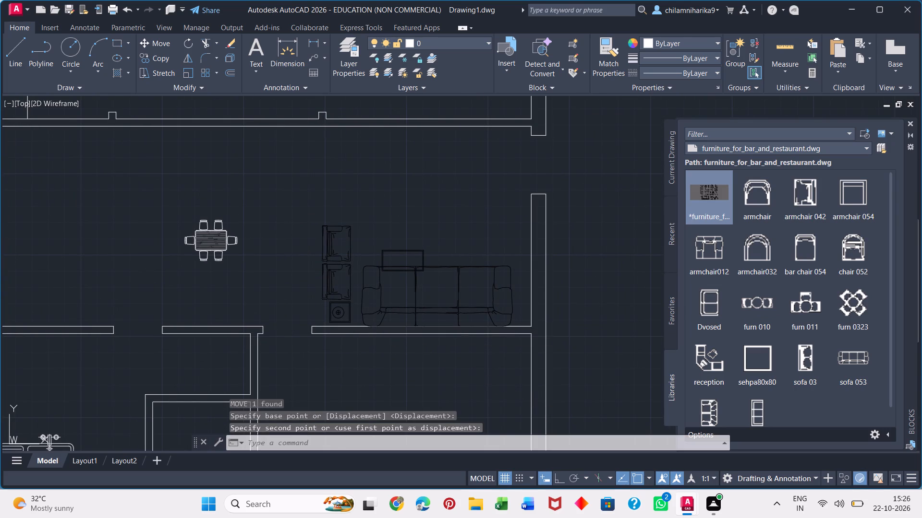
Scale the hall sofa down slightly from its lower corner by the side table so it clears the coffee table.
left_click(375, 302)
left_click(353, 307)
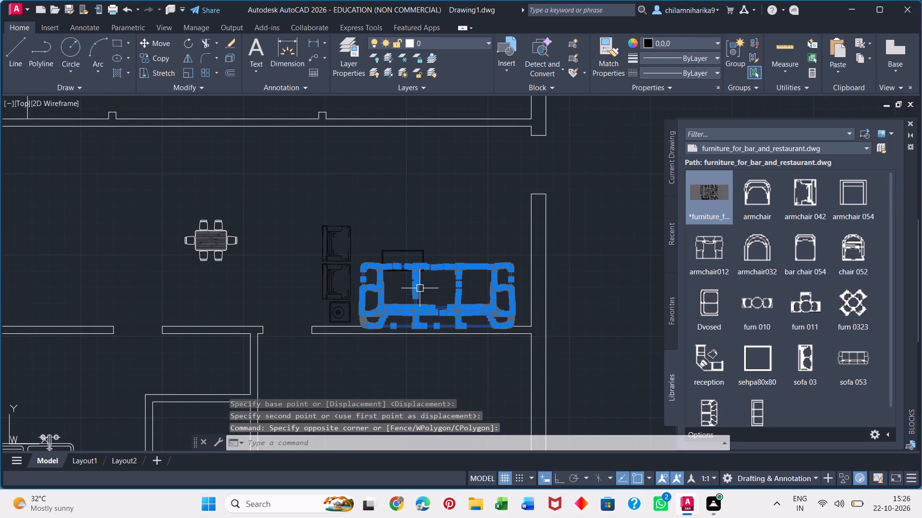
key("s")
key("c")
key("Return")
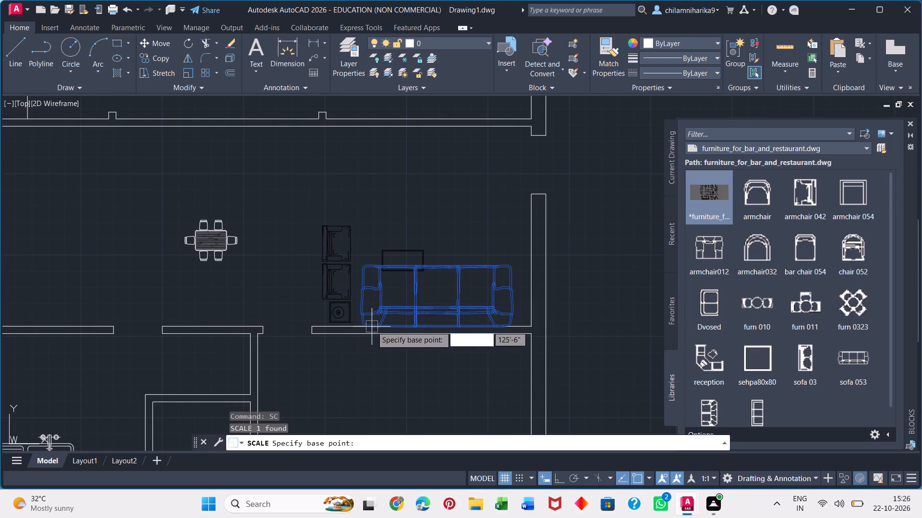
left_click(362, 323)
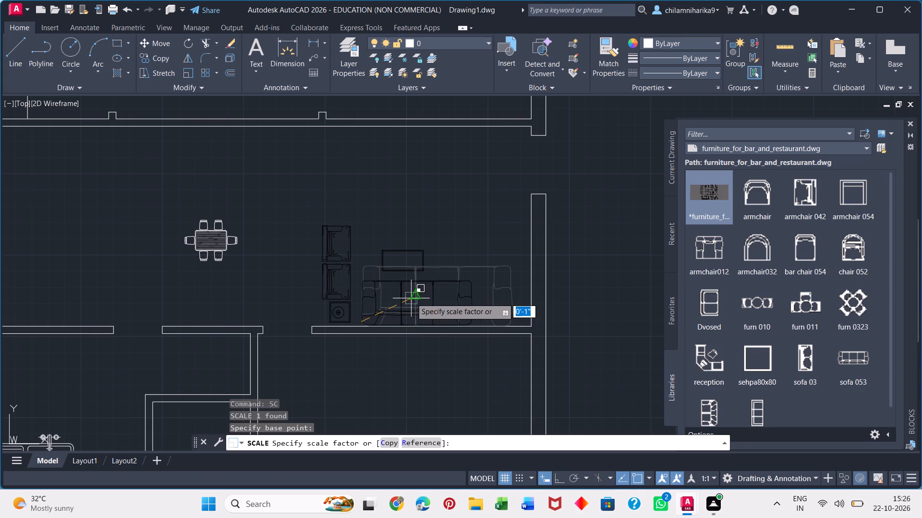
left_click(411, 298)
Examine the upper armchair's block properties to check its X, Y and Z scale factors.
middle_click_drag(443, 356, 303, 344)
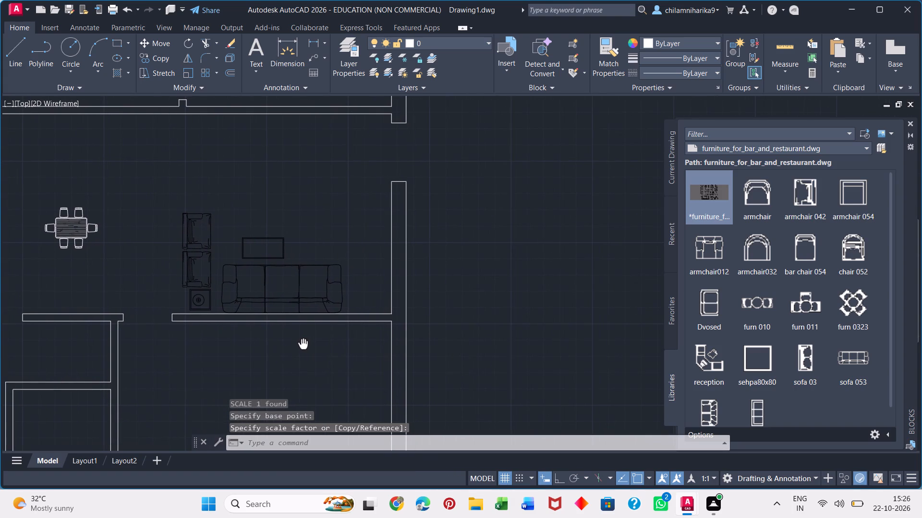
middle_click_drag(303, 344, 272, 441)
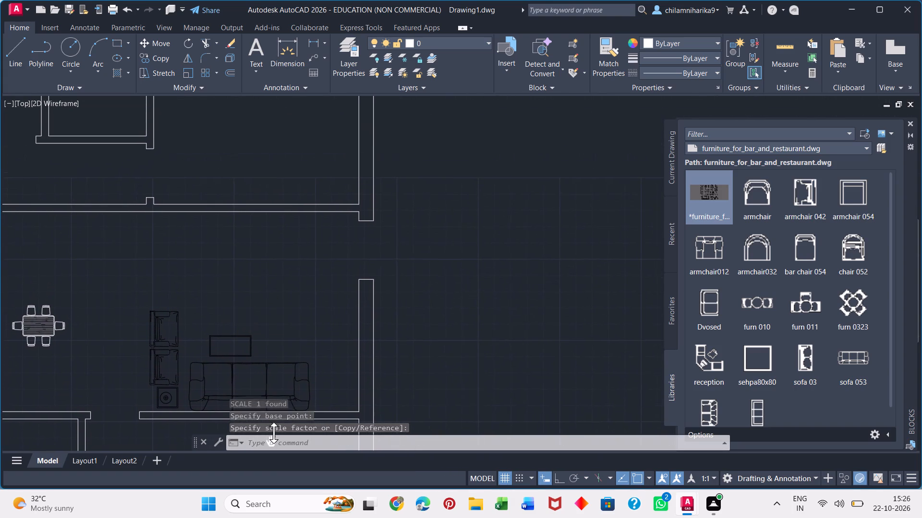
left_click(168, 358)
left_click(169, 336)
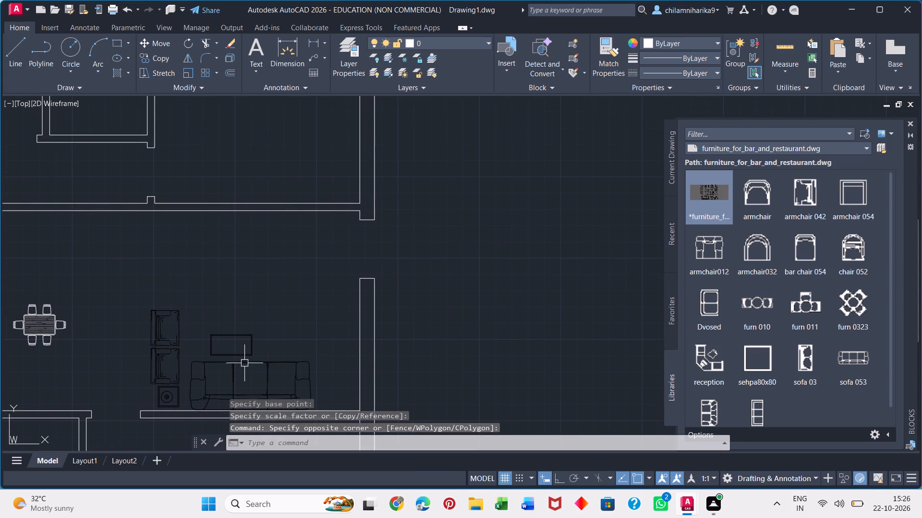
left_click(241, 363)
left_click(168, 335)
left_click(176, 375)
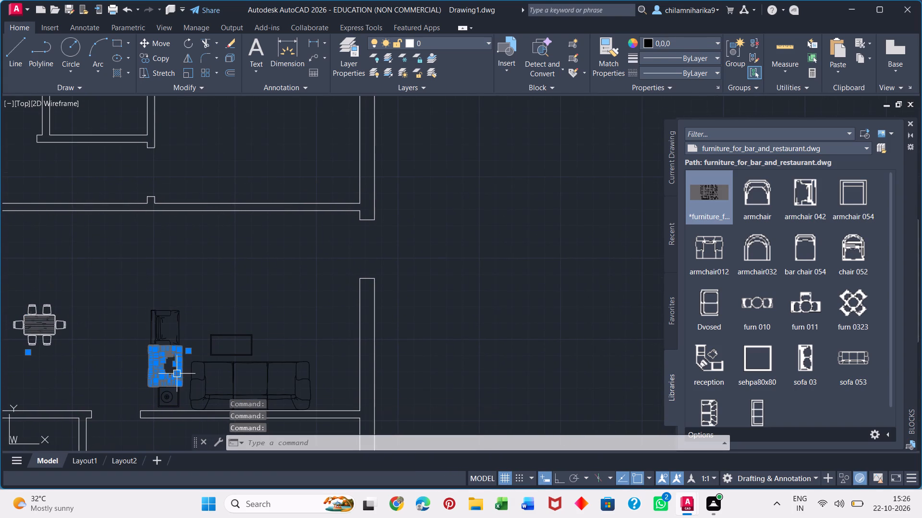
left_click(173, 316)
right_click(175, 315)
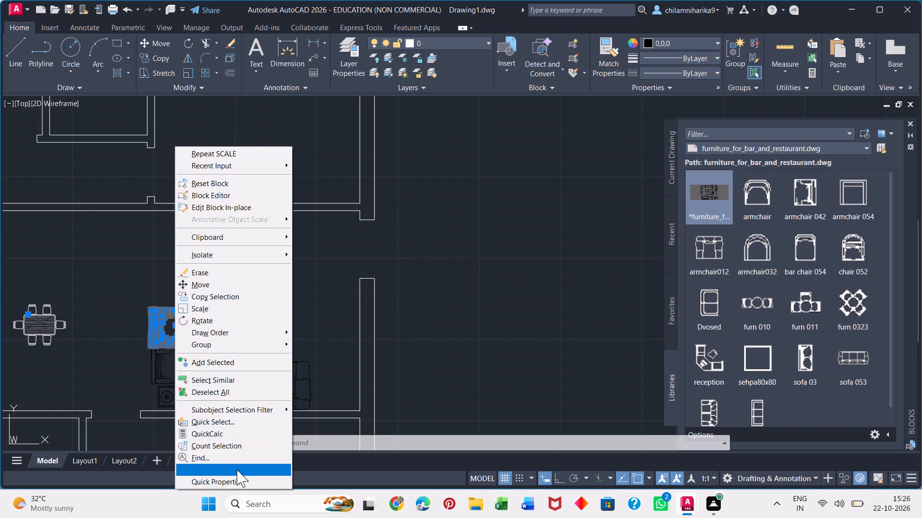
left_click(237, 470)
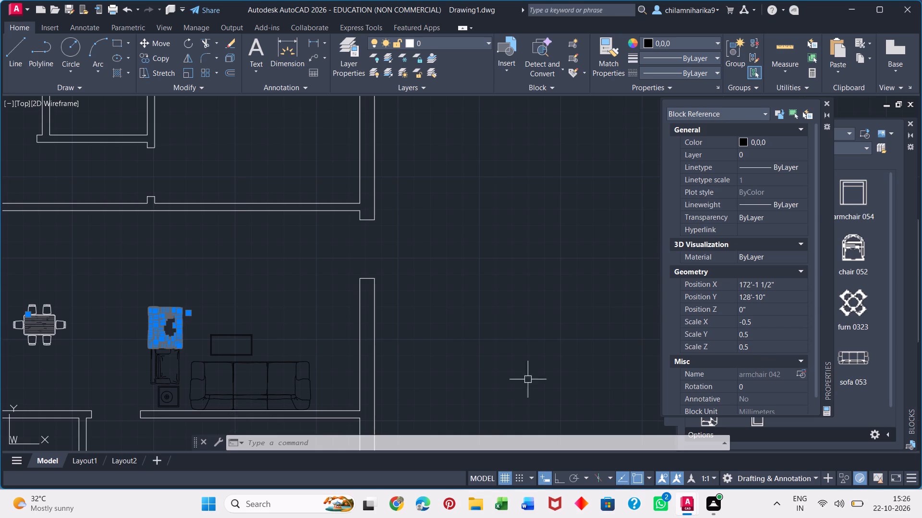
Set the hall sofa's block scale to -0.5 in X, 0.5 in Y and 0.5 in Z.
left_click(217, 371)
left_click(222, 364)
left_click(222, 363)
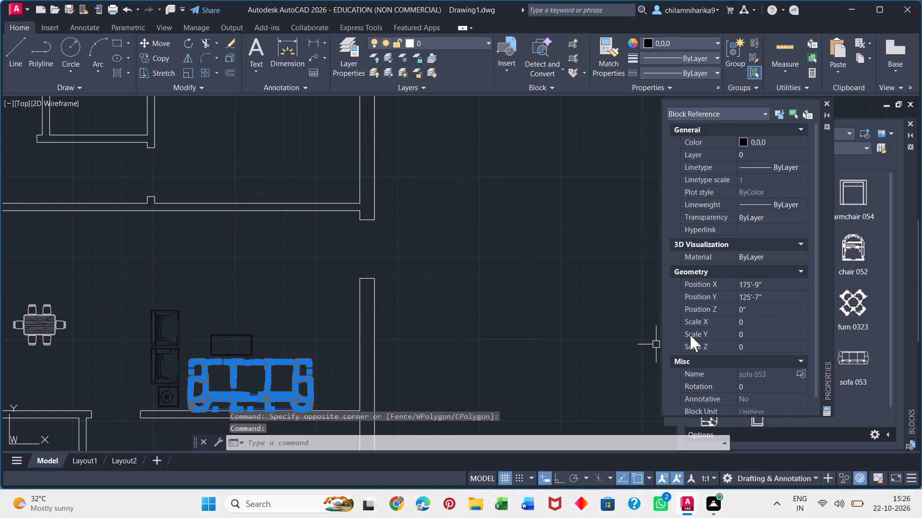
left_click(754, 315)
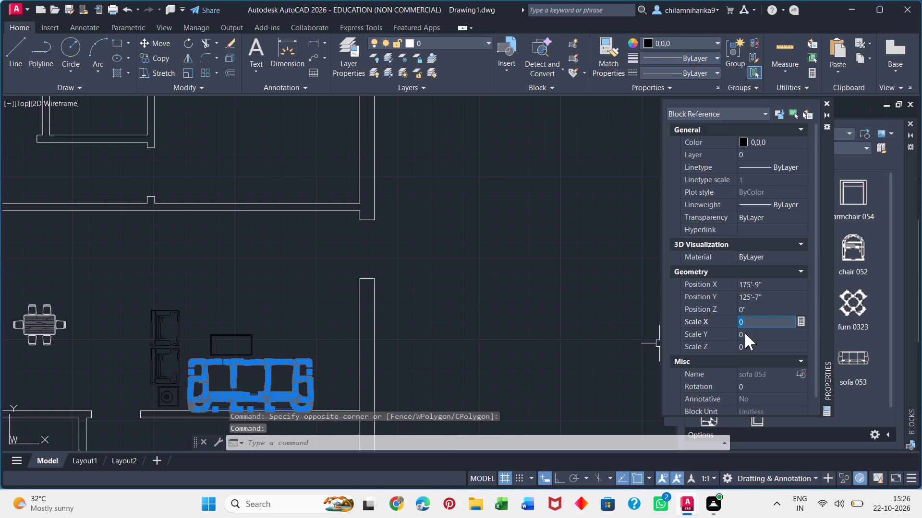
key("BackSpace")
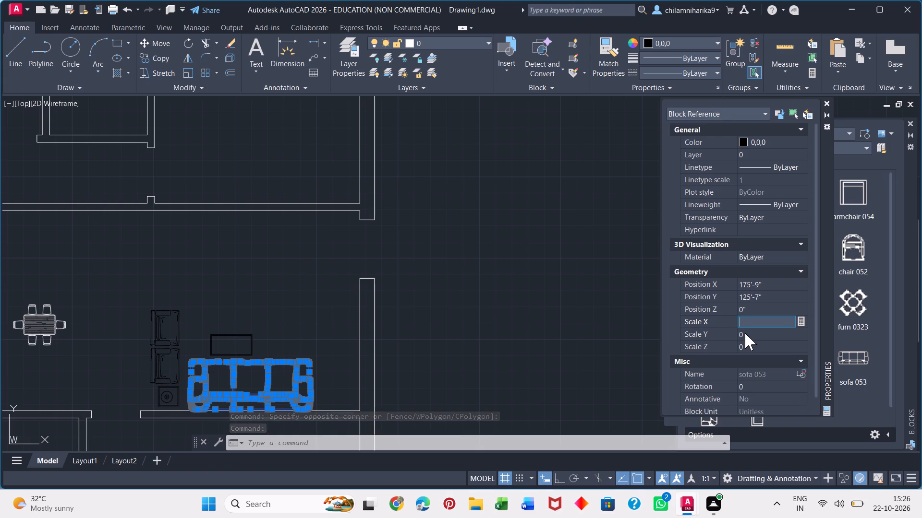
key("minus")
type("0.5")
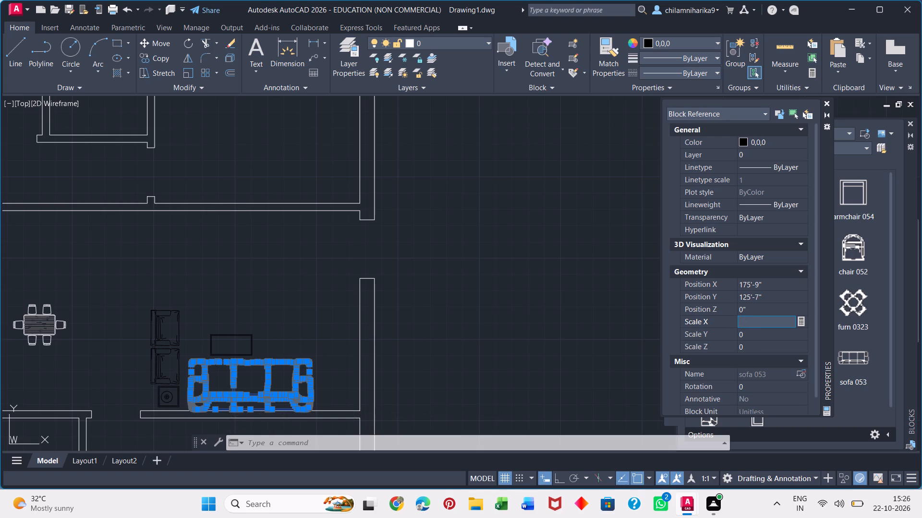
left_click(776, 333)
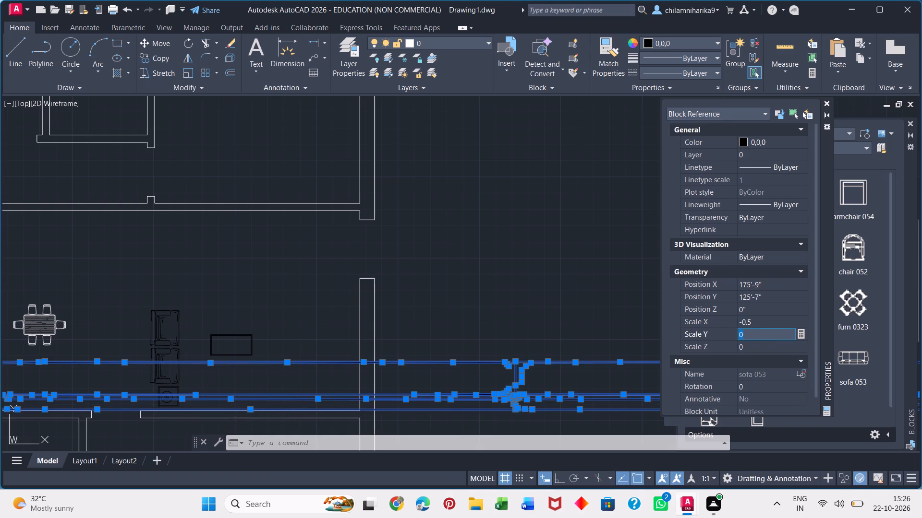
type("0.5")
left_click(784, 348)
type("0.5")
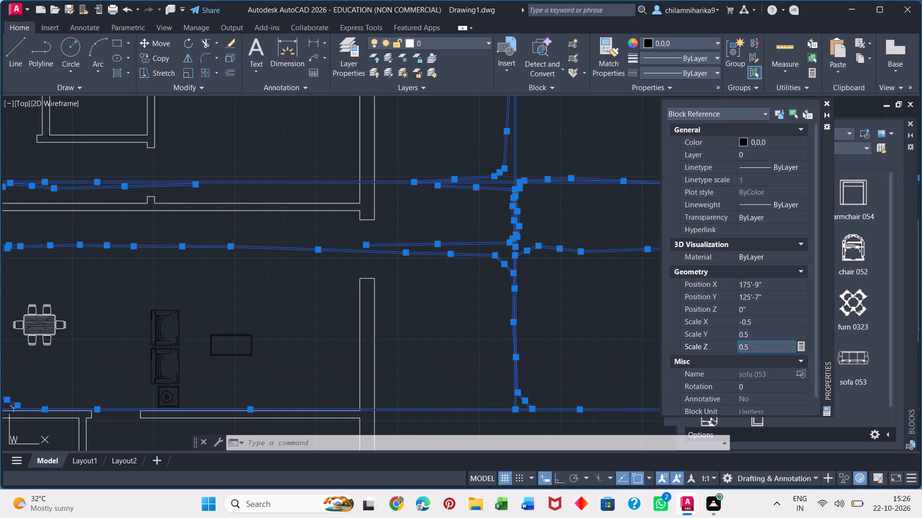
key("Return")
Compare the sofa's size and block scale properties with those of the upper armchair in the hall.
left_click(593, 338)
scroll(574, 321, "down", 2)
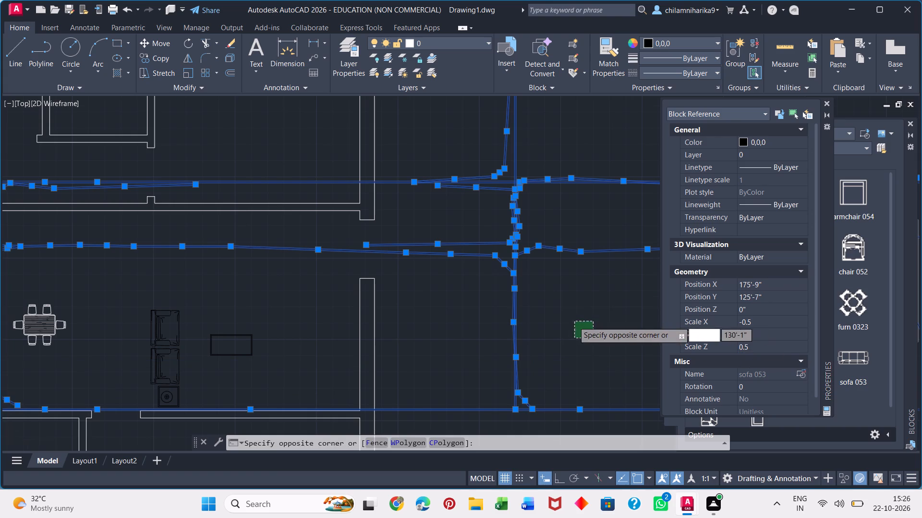
scroll(573, 321, "down", 3)
left_click(606, 359)
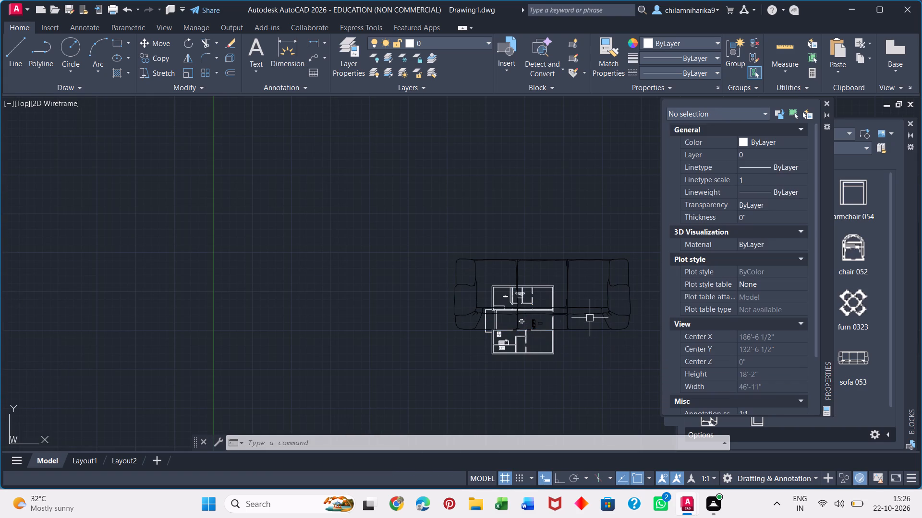
left_click(603, 315)
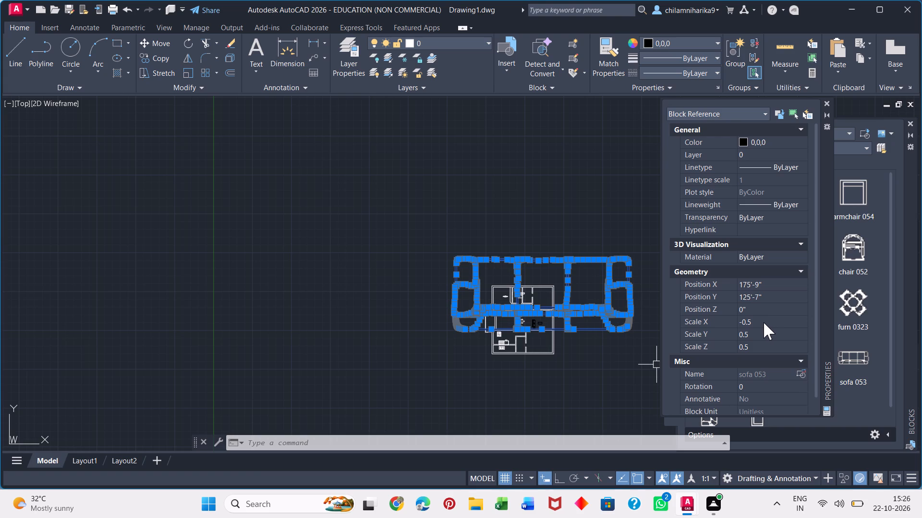
scroll(520, 331, "up", 4)
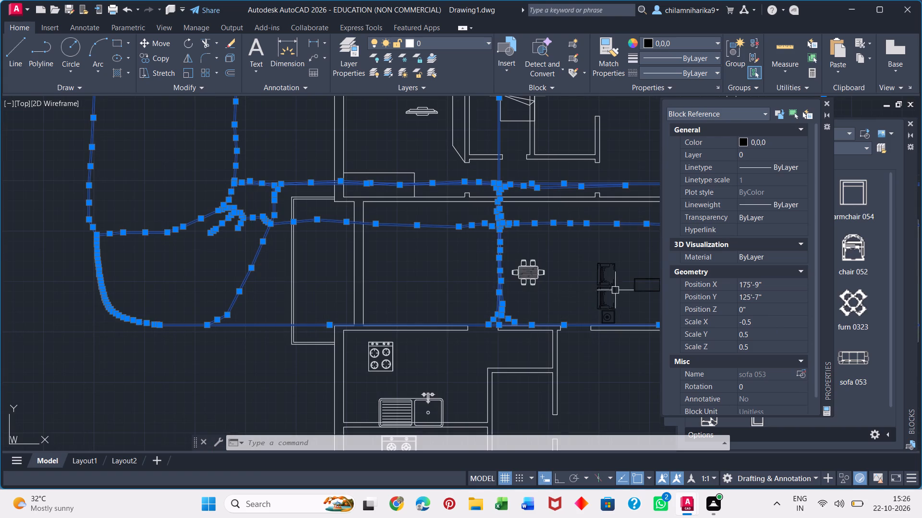
left_click(612, 277)
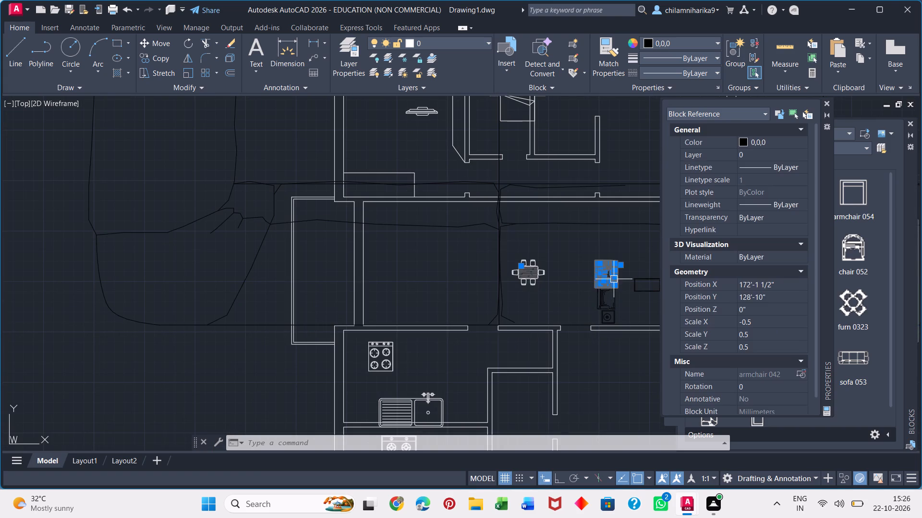
scroll(587, 296, "down", 3)
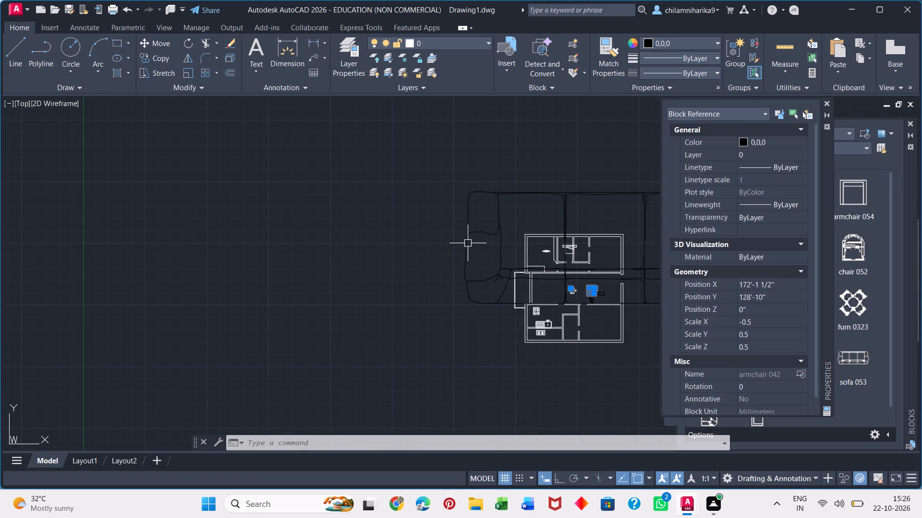
Compare the oversized sofa's geometry and block unit properties with those of the lower armchair in the hall.
left_click(469, 243)
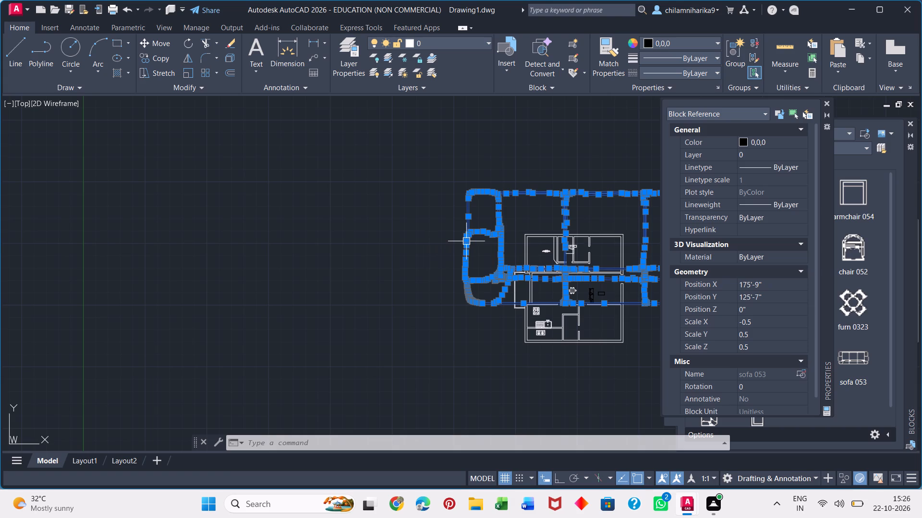
left_click(587, 292)
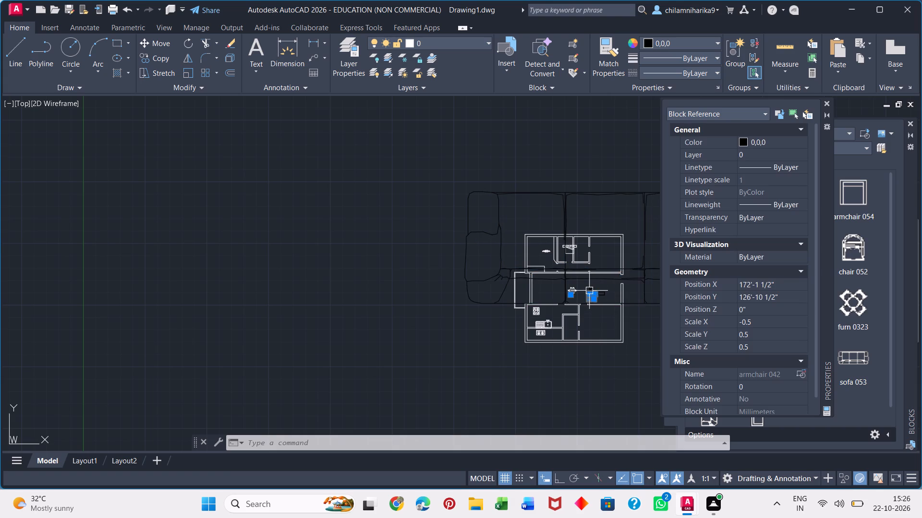
left_click(490, 275)
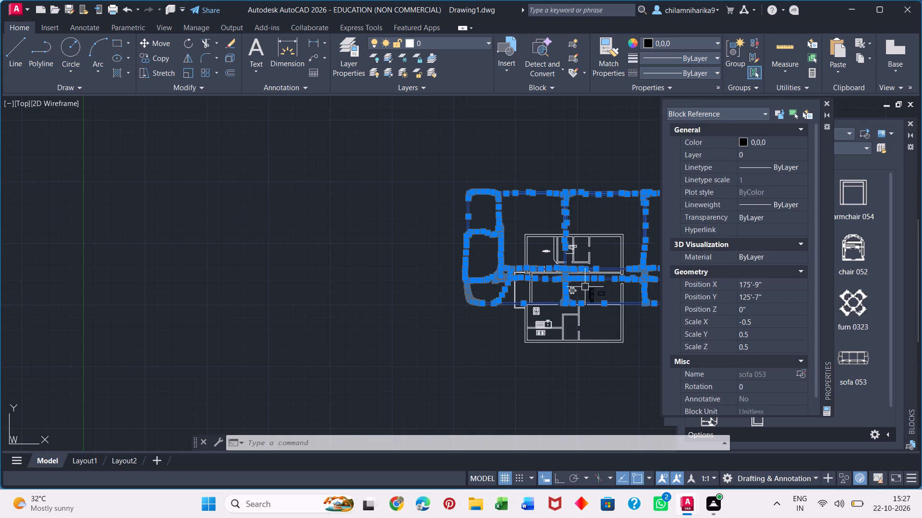
scroll(767, 302, "down", 12)
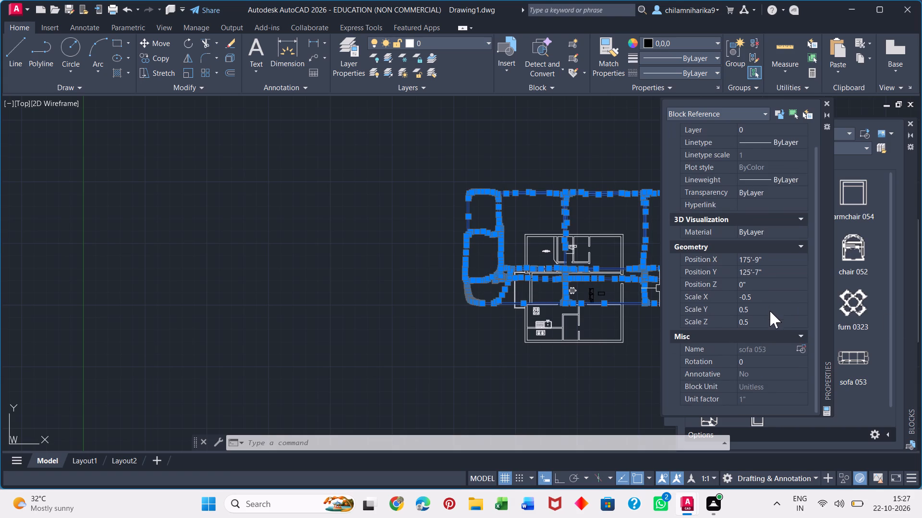
scroll(756, 264, "up", 3)
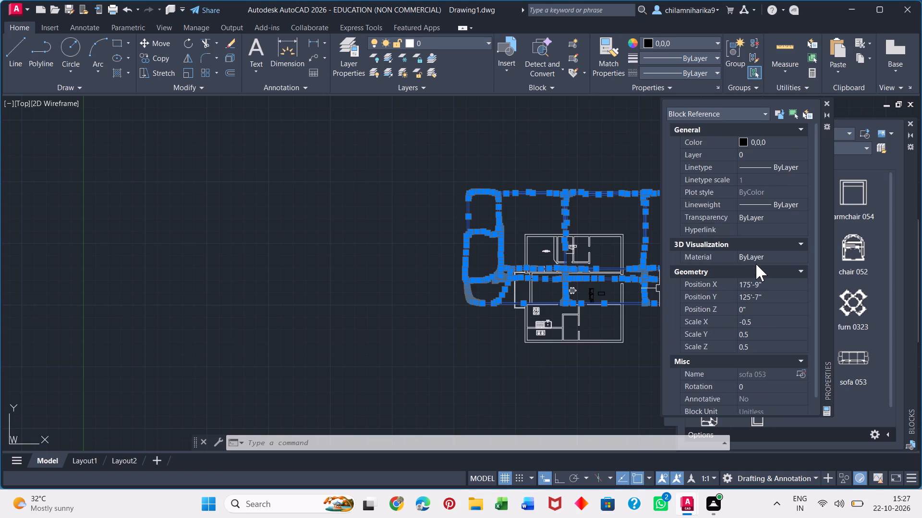
Scale the oversized sofa down freehand from its lower-left corner until it is a realistic size for the hall.
middle_click_drag(416, 266, 199, 283)
scroll(221, 276, "down", 1)
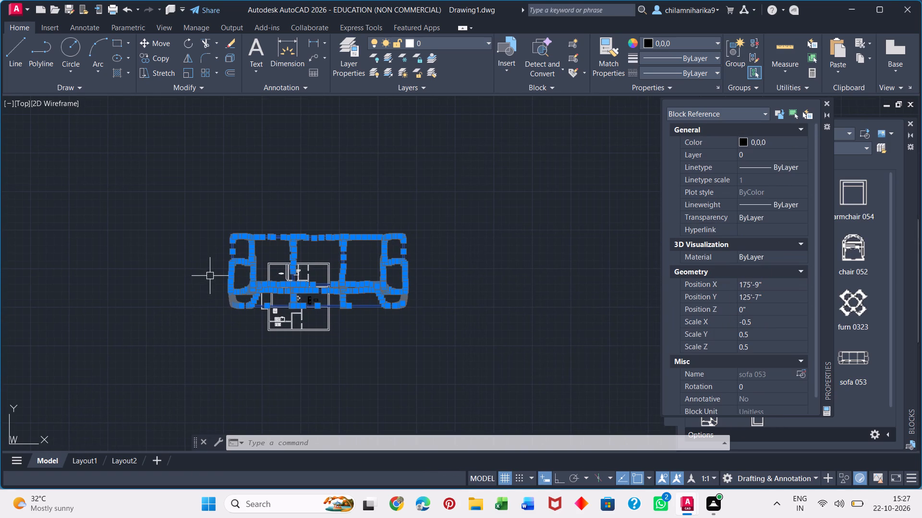
key("s")
key("c")
key("Return")
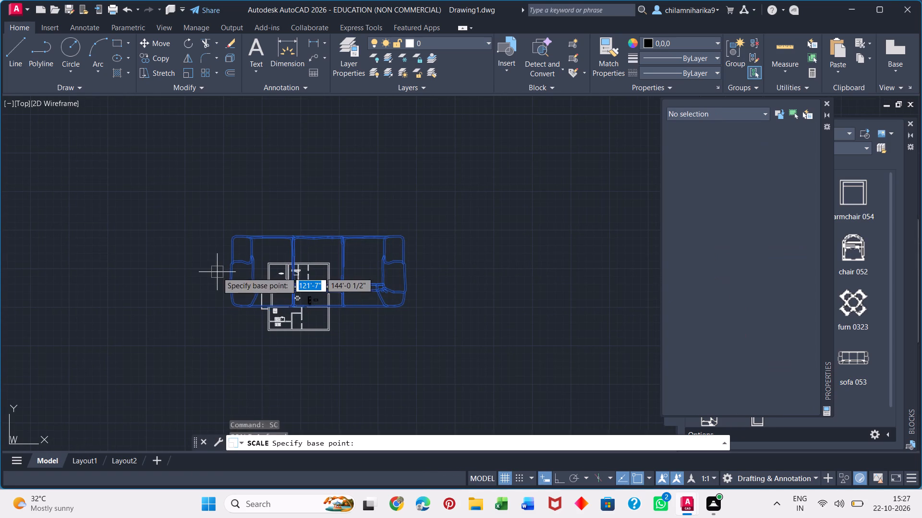
scroll(216, 316, "up", 3)
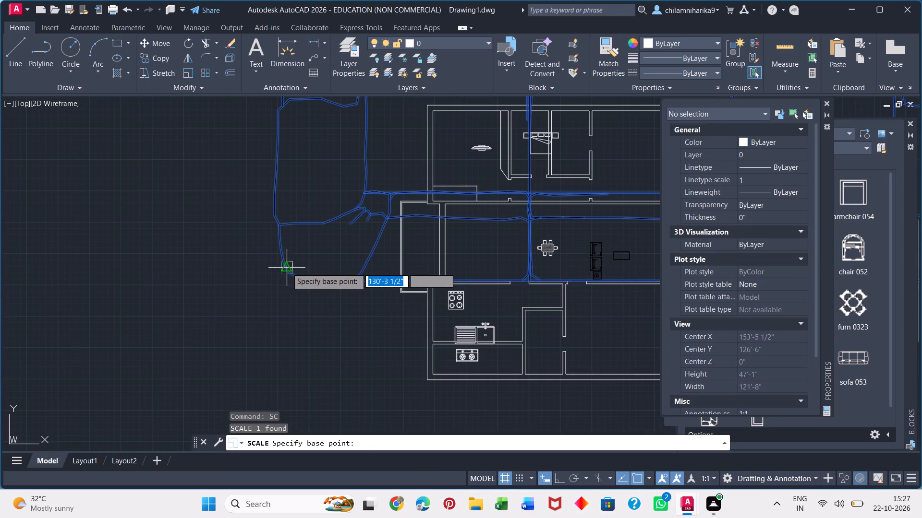
left_click(285, 269)
middle_click_drag(484, 285, 111, 294)
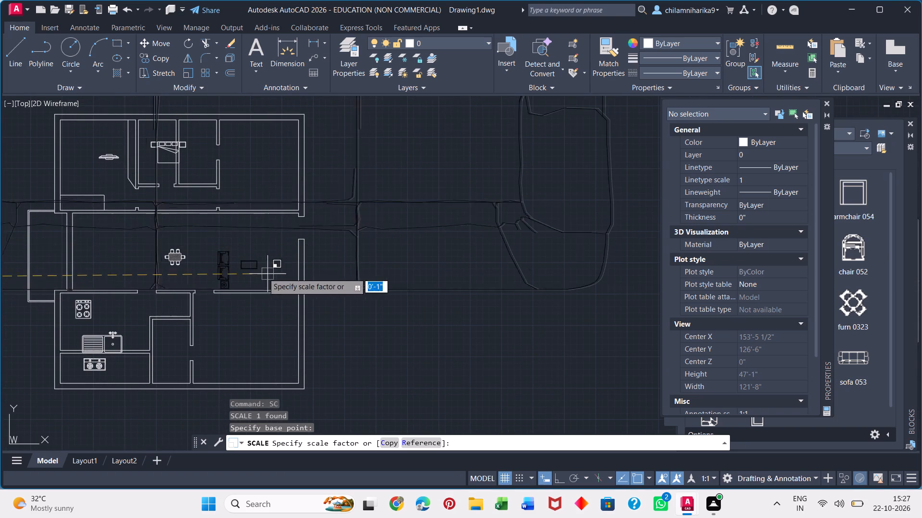
middle_click_drag(43, 300, 343, 346)
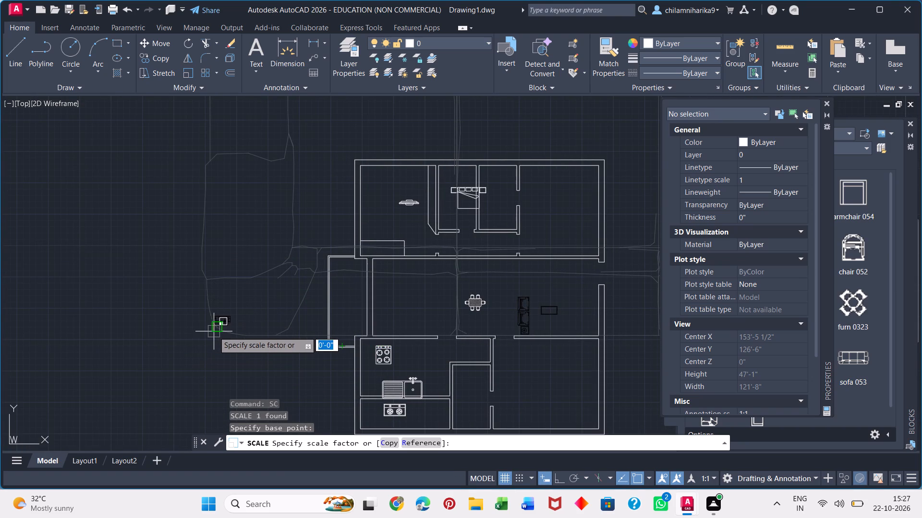
left_click(233, 328)
Move the reduced sofa into the hall, against the lower wall and just right of the side table.
left_click(184, 289)
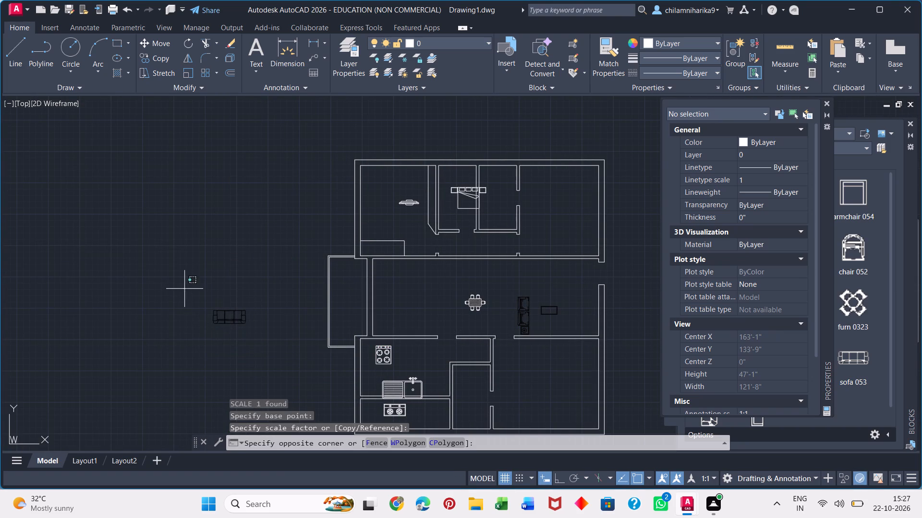
left_click(253, 331)
key("m")
key("Return")
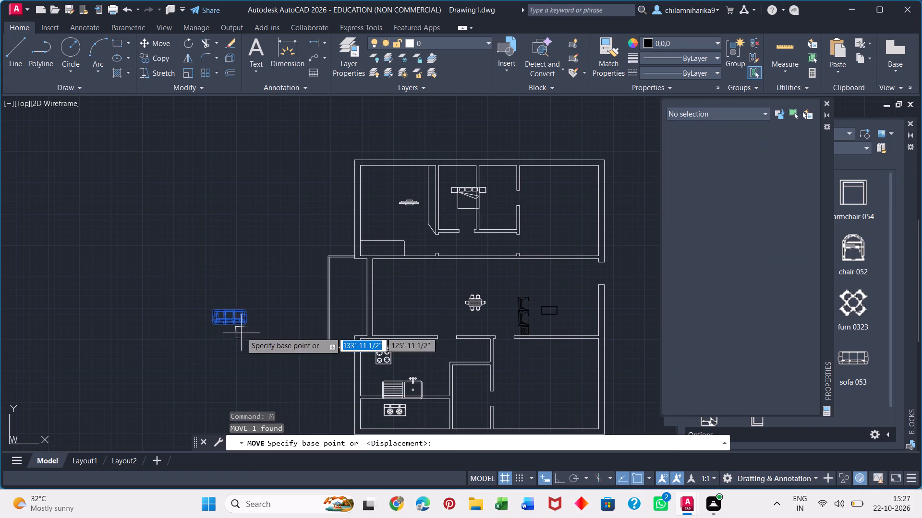
left_click(211, 322)
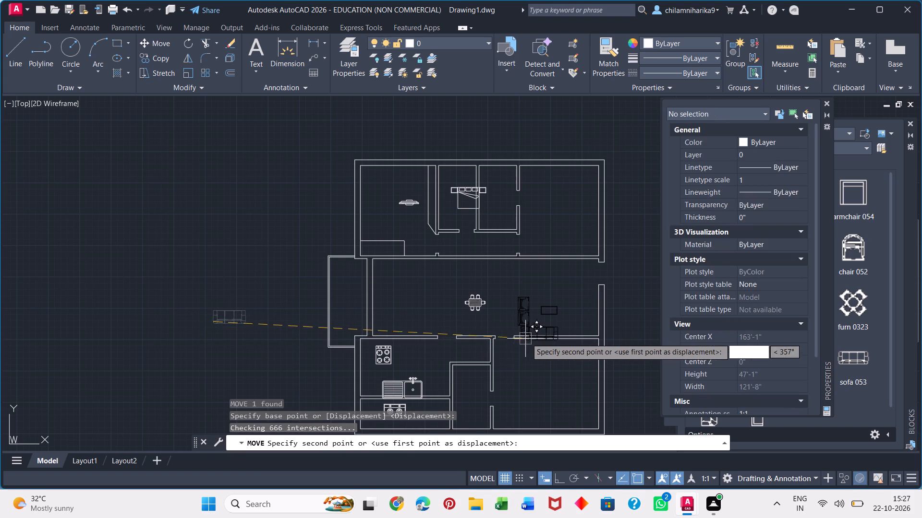
scroll(531, 335, "up", 6)
middle_click_drag(513, 332, 258, 351)
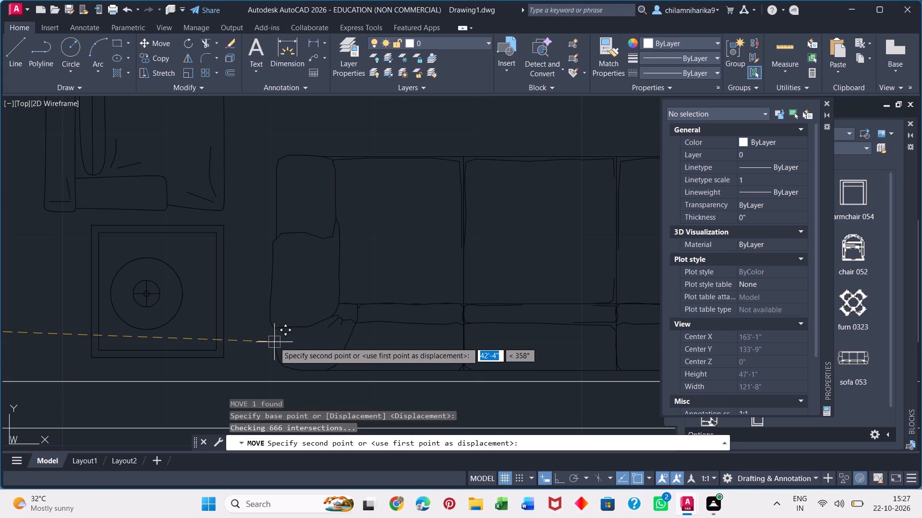
left_click(272, 348)
Move the two hall armchairs and the side table up together by about 1'-0", away from the lower wall.
scroll(257, 258, "down", 2)
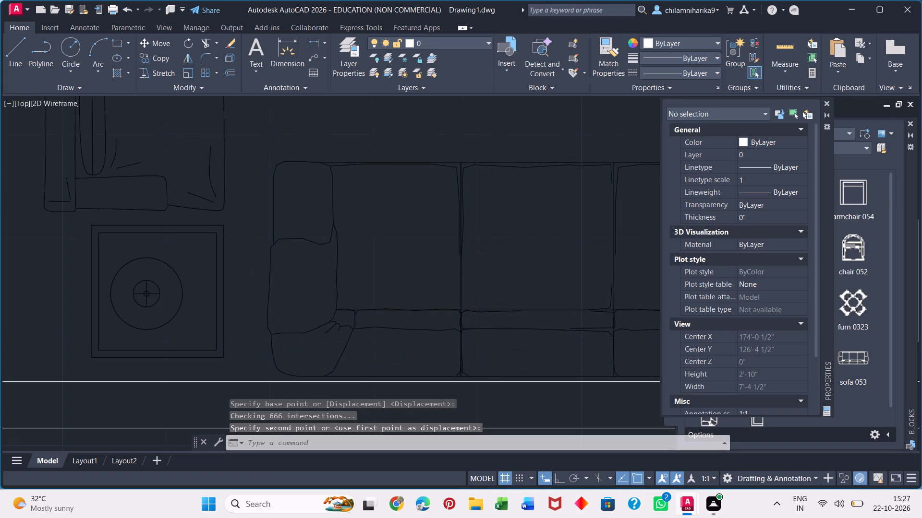
scroll(257, 258, "down", 1)
middle_click_drag(301, 249, 282, 286)
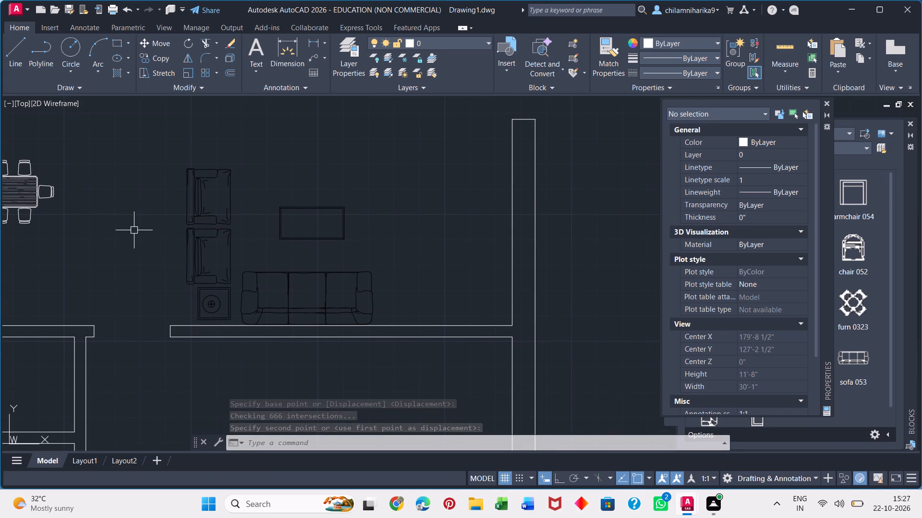
left_click(165, 162)
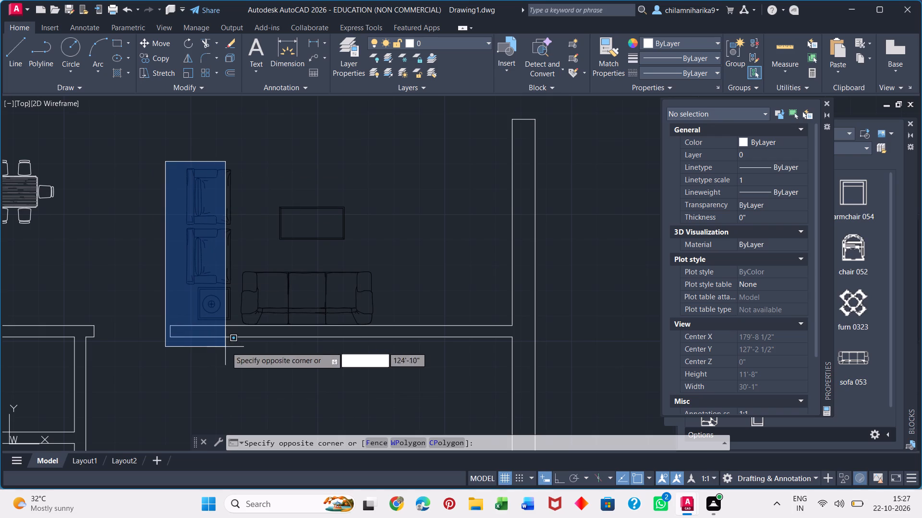
left_click(237, 322)
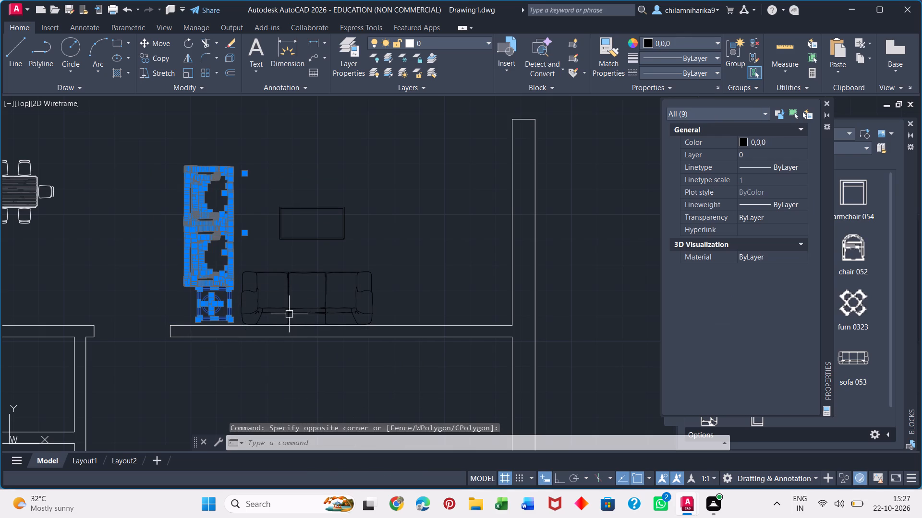
key("m")
key("Return")
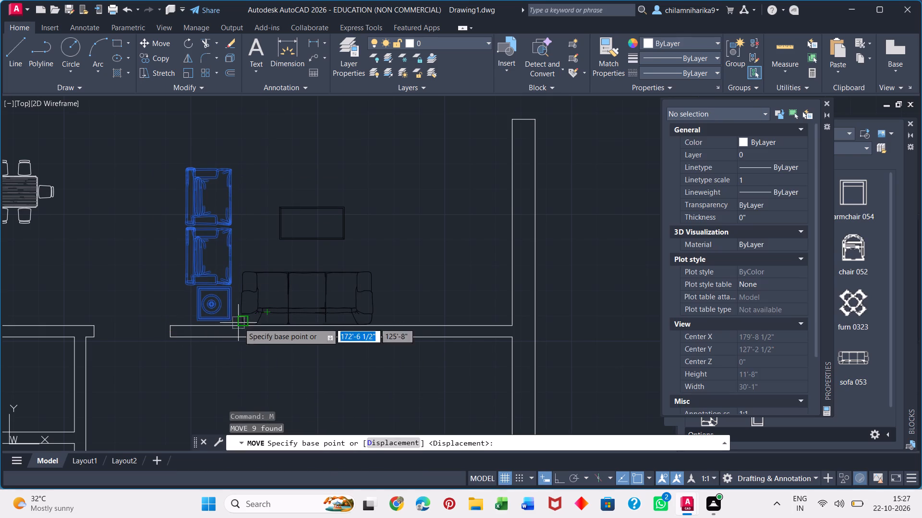
left_click(230, 320)
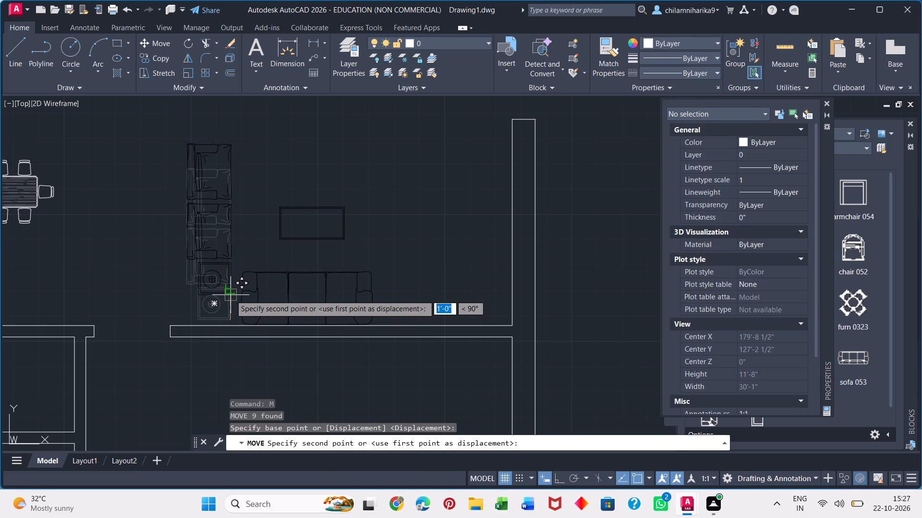
left_click(226, 295)
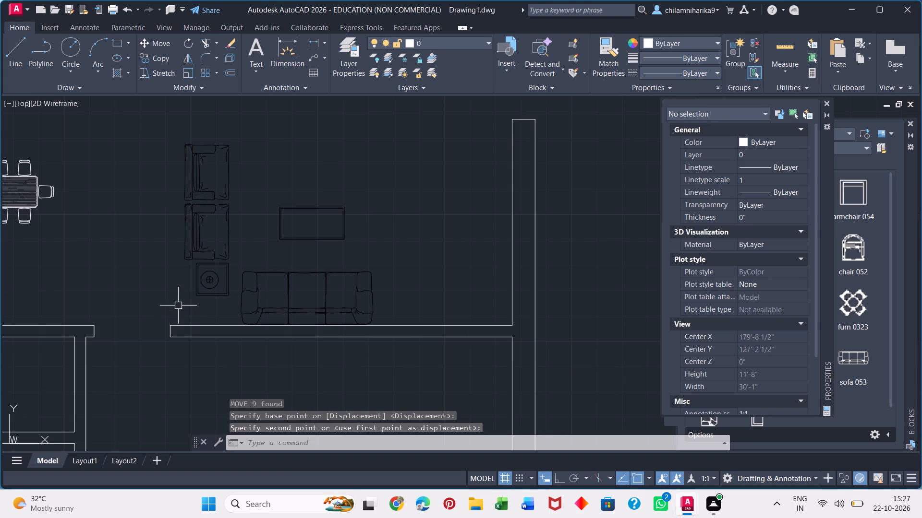
key("space")
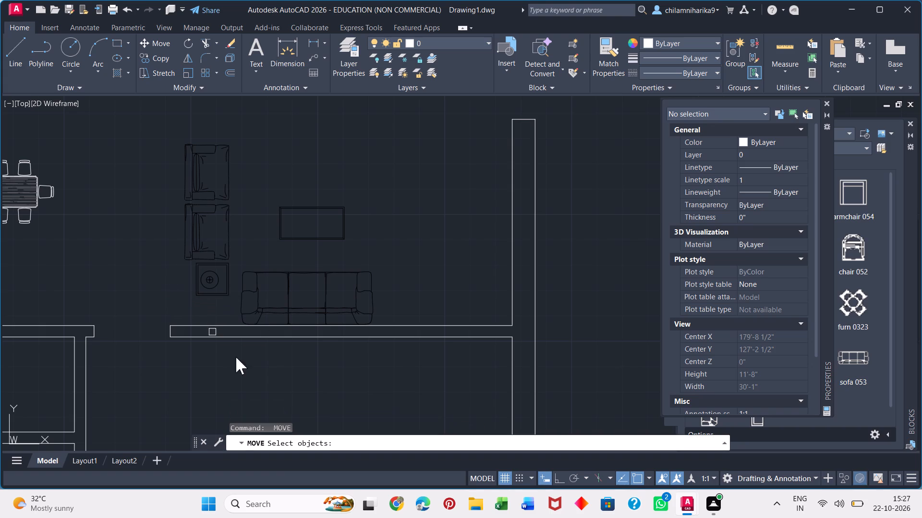
key("Escape")
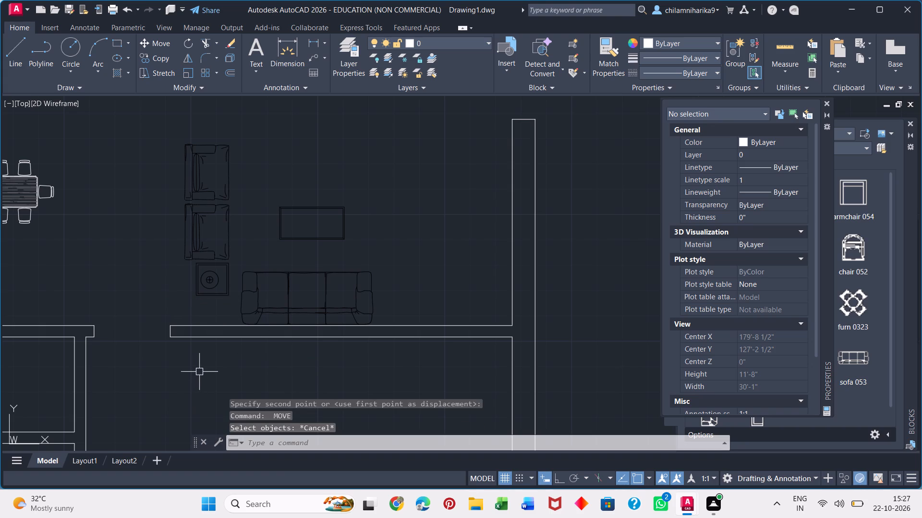
Copy the side table with its lamp horizontally about 6'-3 1/2" to the sofa's right side, with Ortho on.
scroll(168, 307, "up", 3)
middle_click_drag(230, 254, 223, 276)
scroll(226, 267, "down", 1)
middle_click_drag(223, 276, 206, 354)
left_click(223, 285)
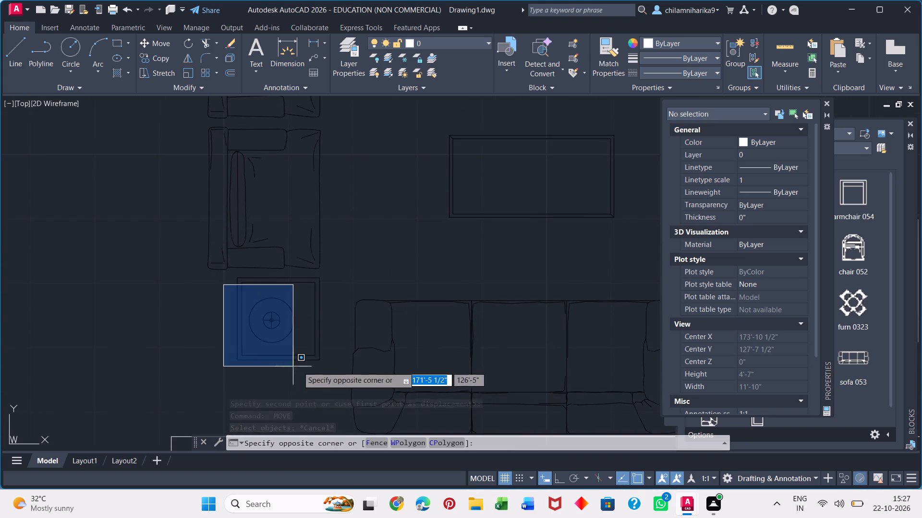
left_click_drag(189, 364, 193, 354)
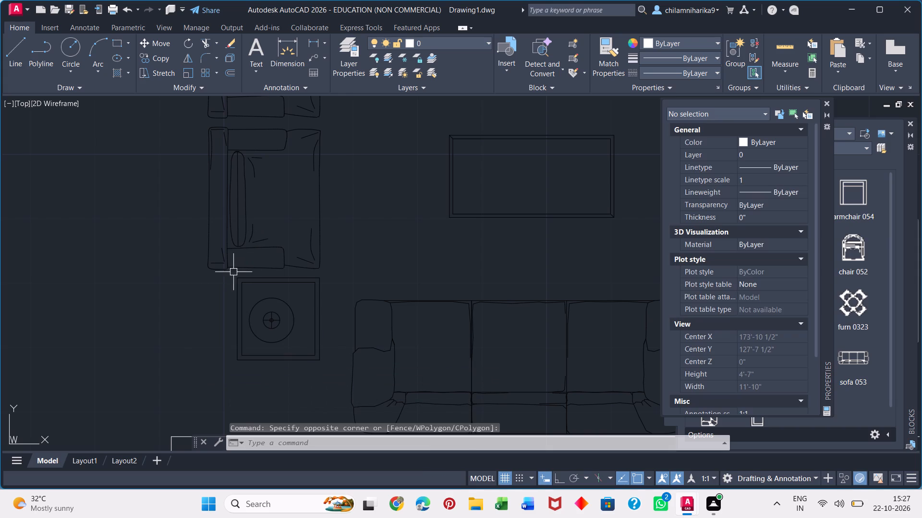
left_click(233, 272)
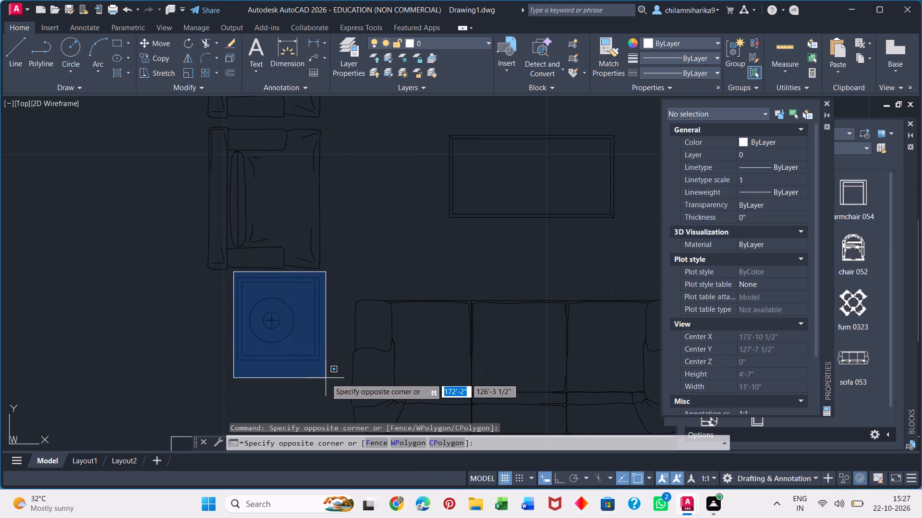
left_click(326, 378)
key("c")
key("o")
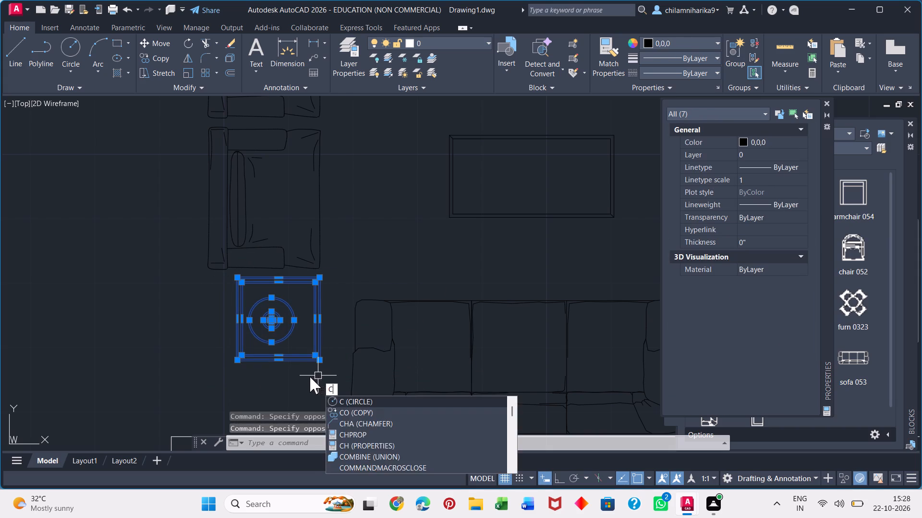
key("Return")
left_click(315, 363)
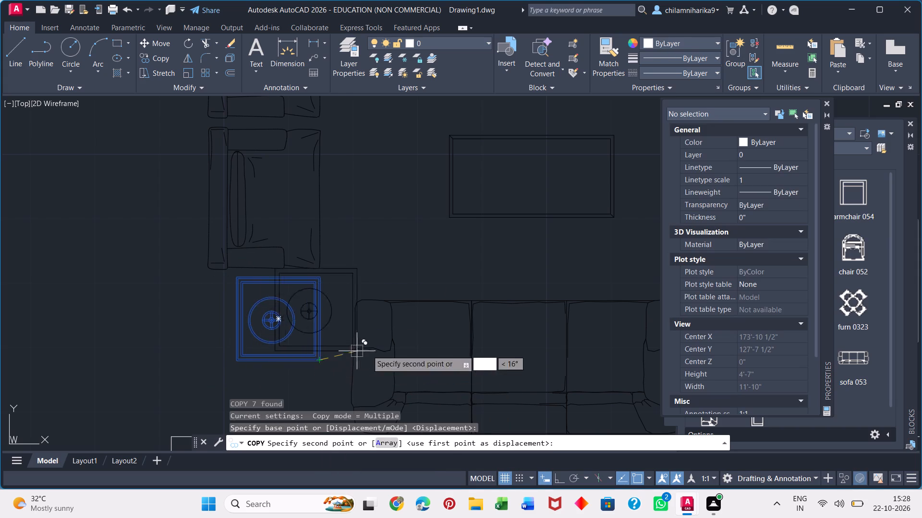
middle_click_drag(357, 351, 86, 341)
key("F8")
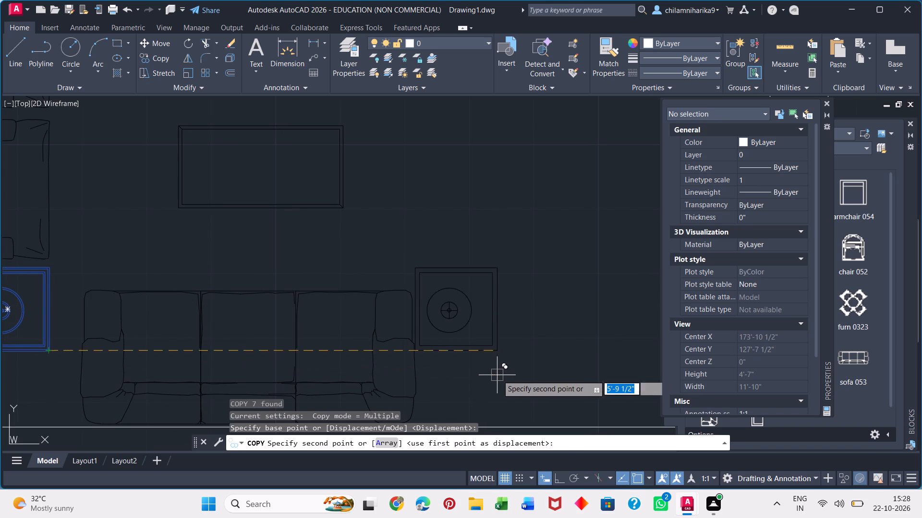
middle_click_drag(499, 347, 407, 359)
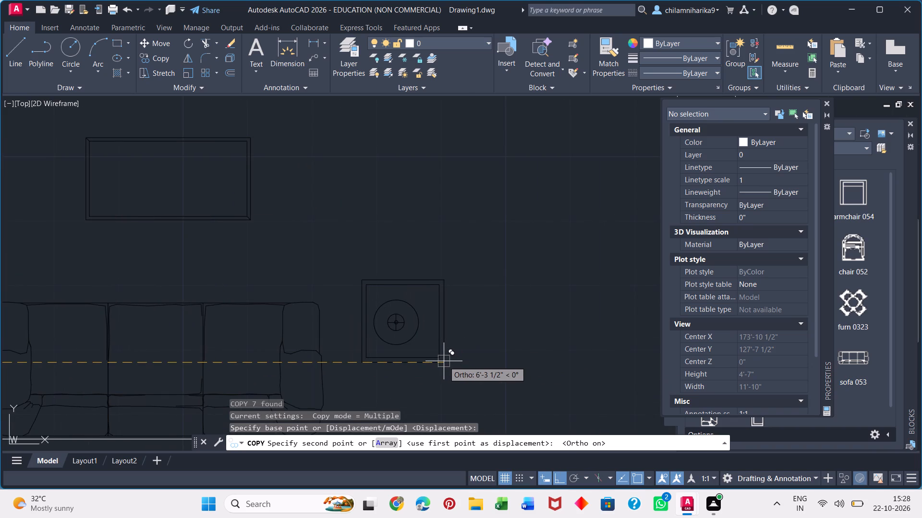
left_click(444, 361)
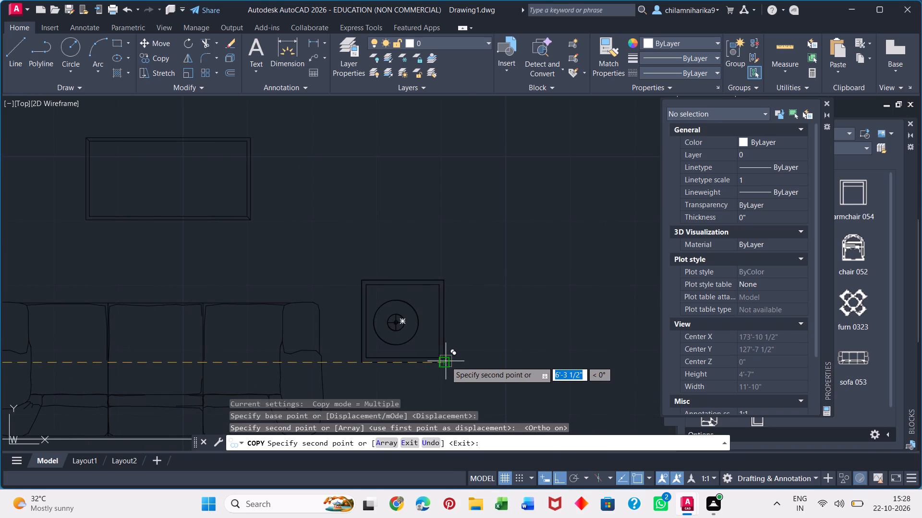
key("space")
Look over the imported bar and restaurant furniture set lying outside the floor plan.
scroll(394, 294, "down", 4)
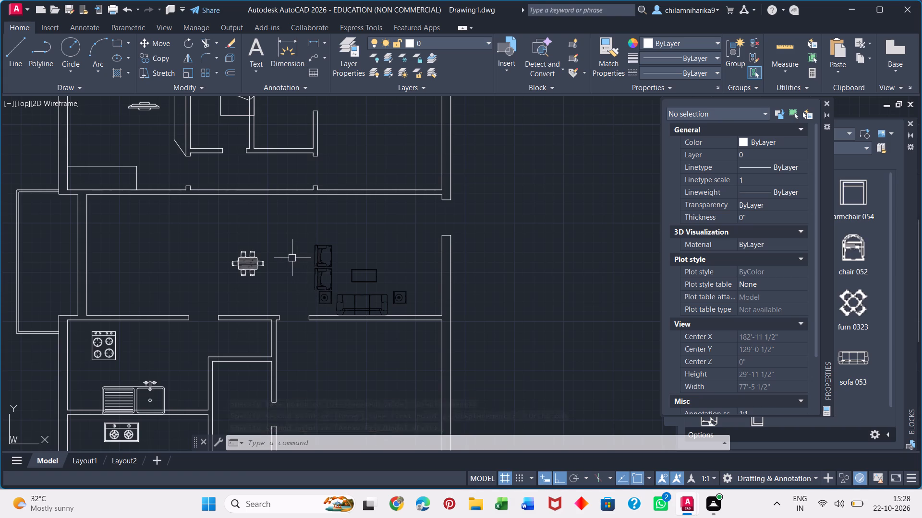
scroll(278, 256, "down", 3)
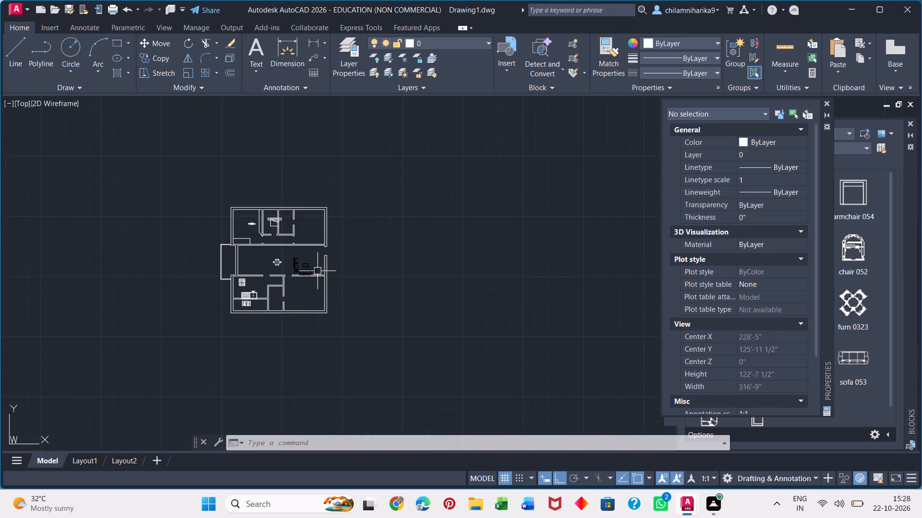
scroll(300, 273, "down", 5)
scroll(211, 290, "down", 3)
middle_click_drag(49, 208, 278, 367)
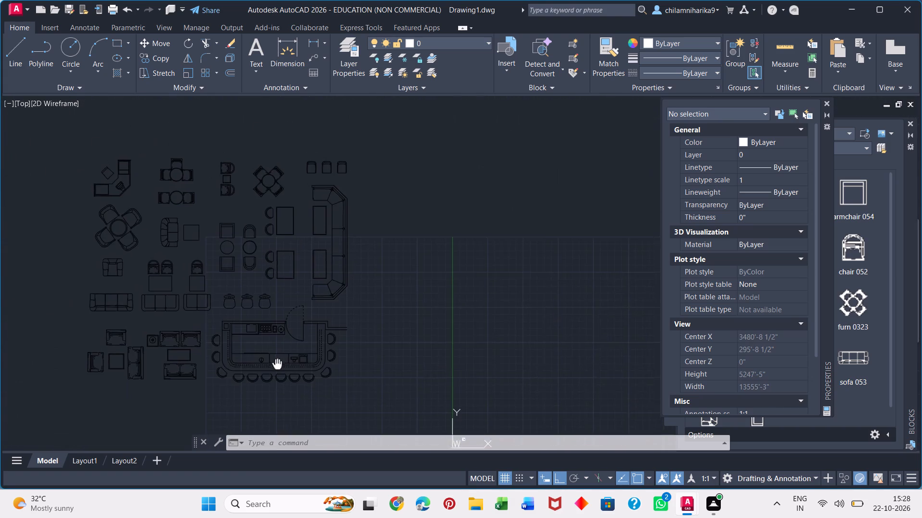
middle_click_drag(278, 367, 293, 436)
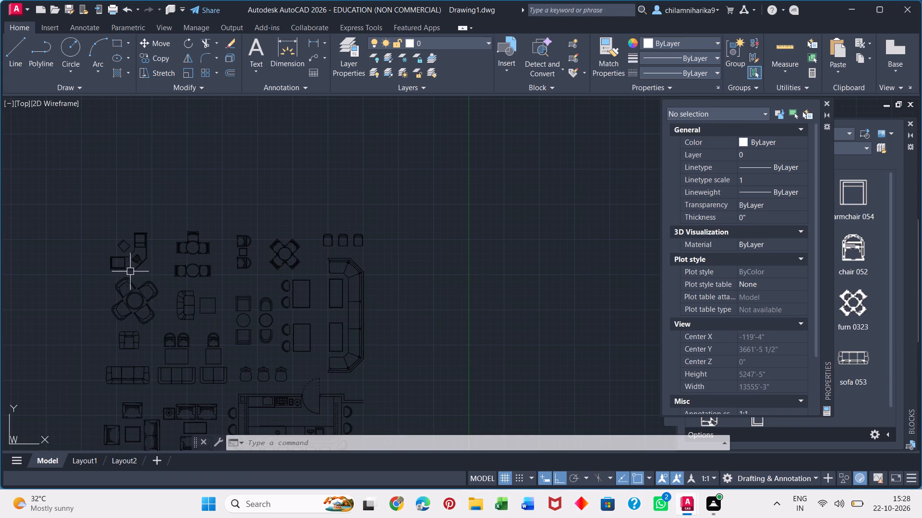
middle_click_drag(311, 376, 297, 313)
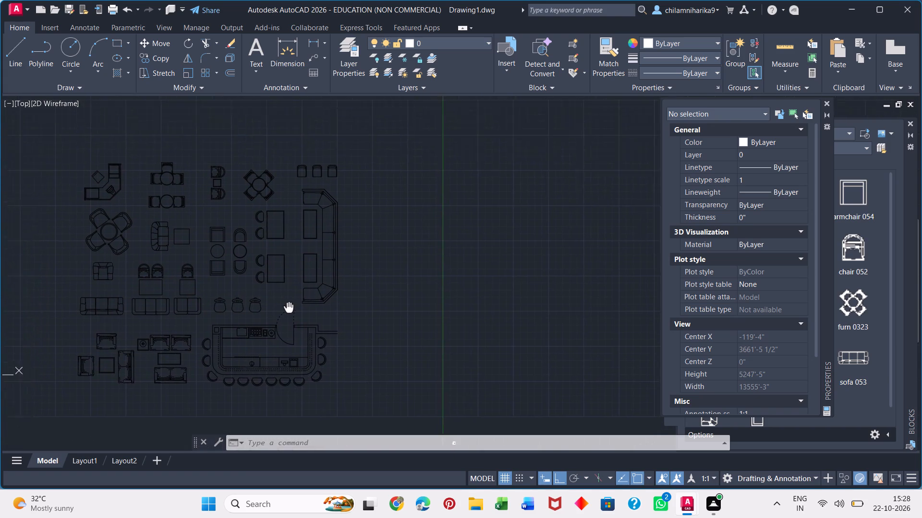
middle_click_drag(297, 313, 358, 331)
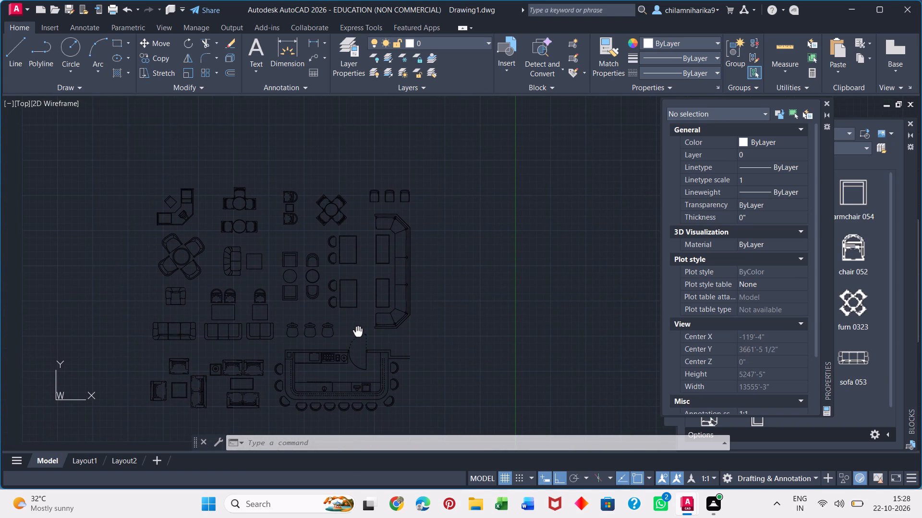
middle_click_drag(358, 331, 356, 333)
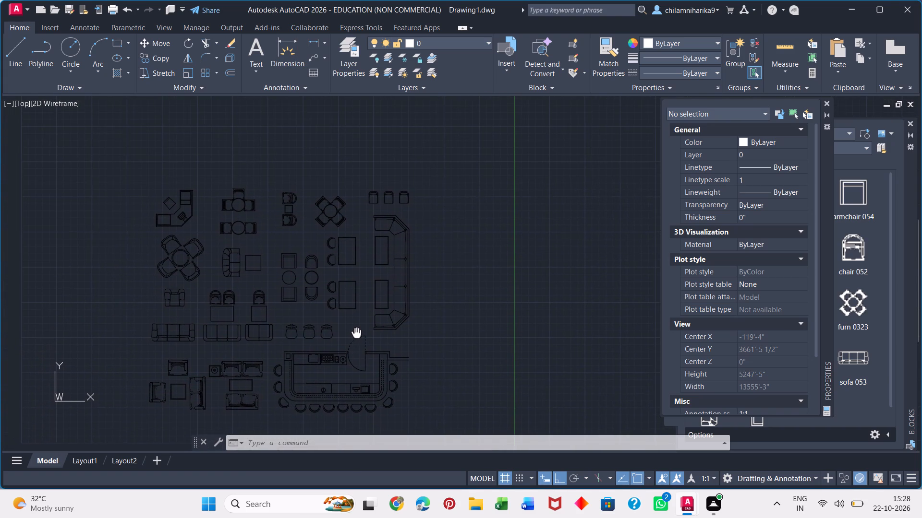
middle_click_drag(356, 333, 322, 341)
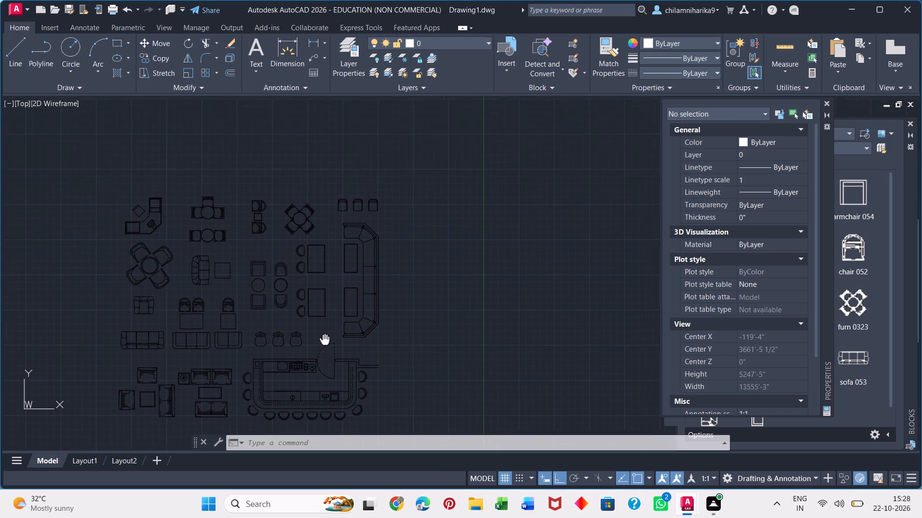
middle_click_drag(322, 341, 311, 339)
Close the Properties palette.
left_click(829, 106)
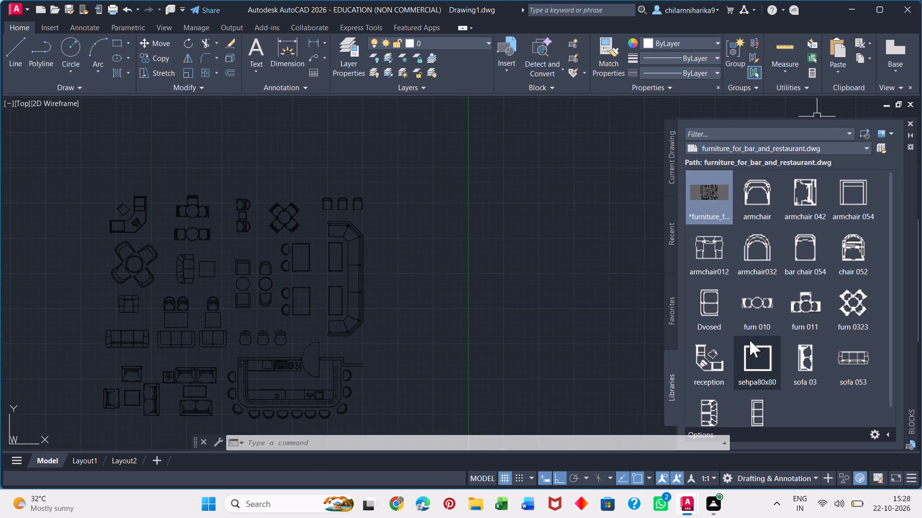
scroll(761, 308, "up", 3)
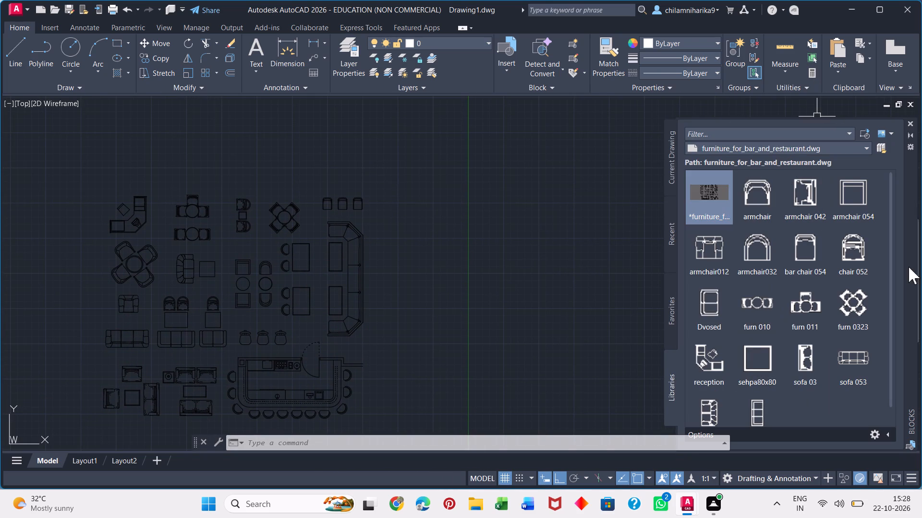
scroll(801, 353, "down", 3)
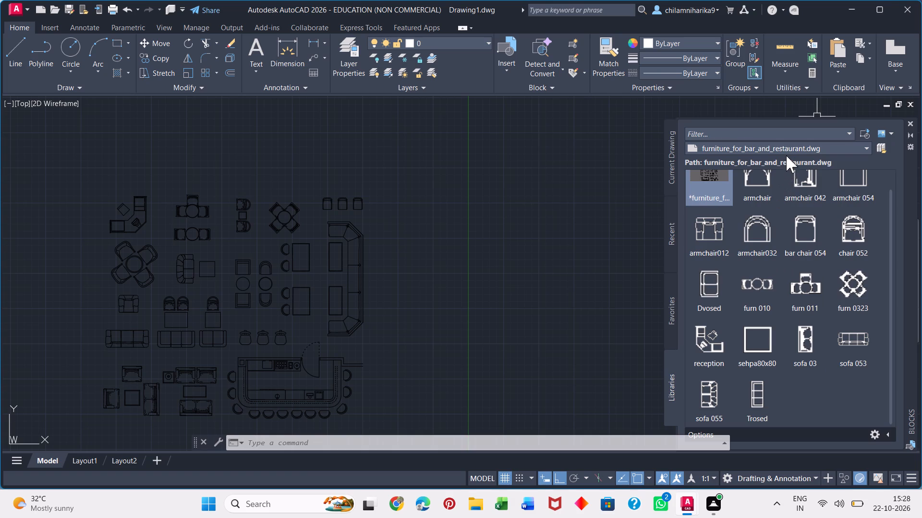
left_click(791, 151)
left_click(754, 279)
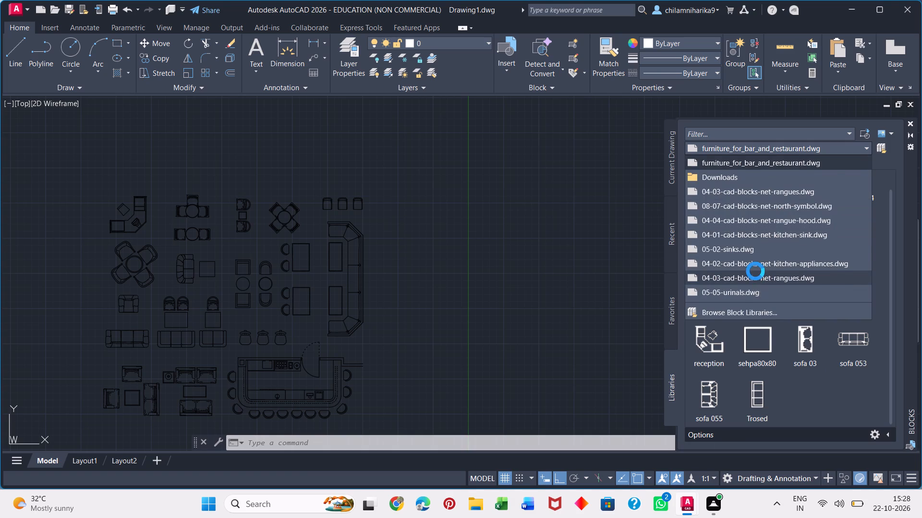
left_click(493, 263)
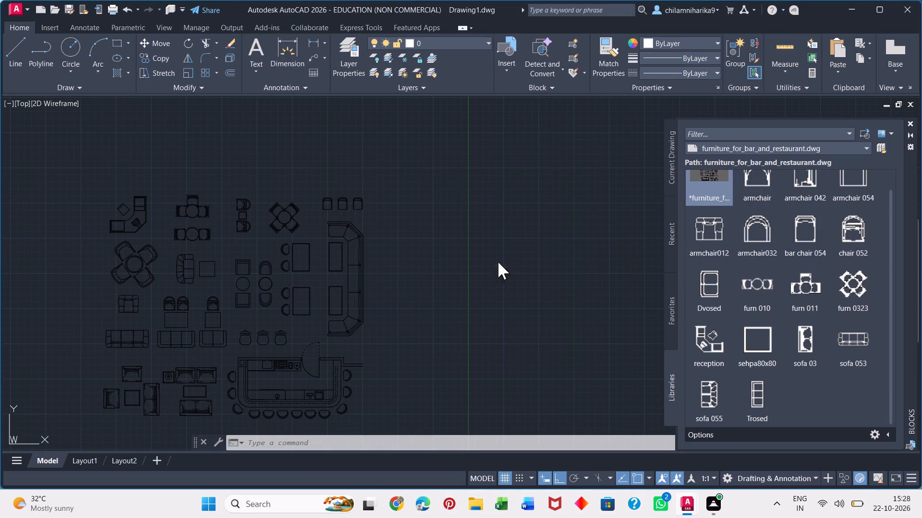
Erase the entire imported bar and restaurant furniture set lying outside the floor plan.
scroll(268, 204, "down", 3)
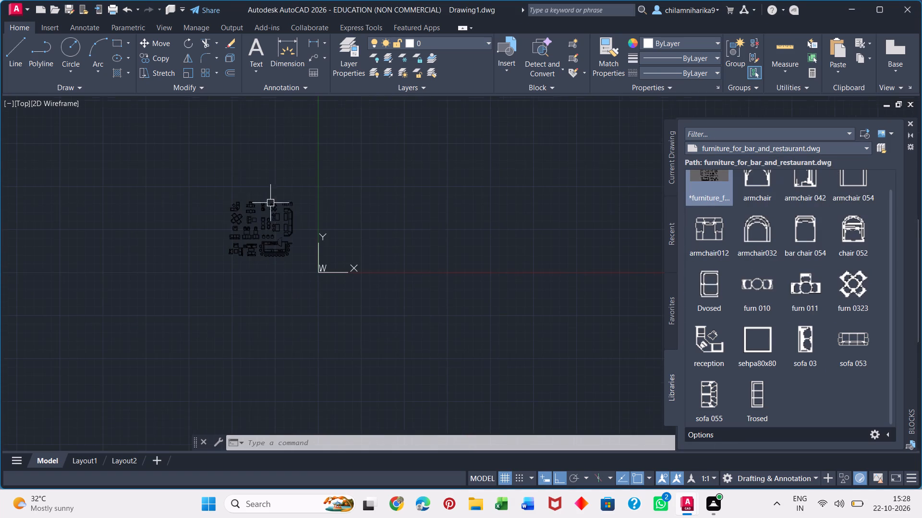
left_click_drag(186, 192, 188, 199)
left_click(298, 282)
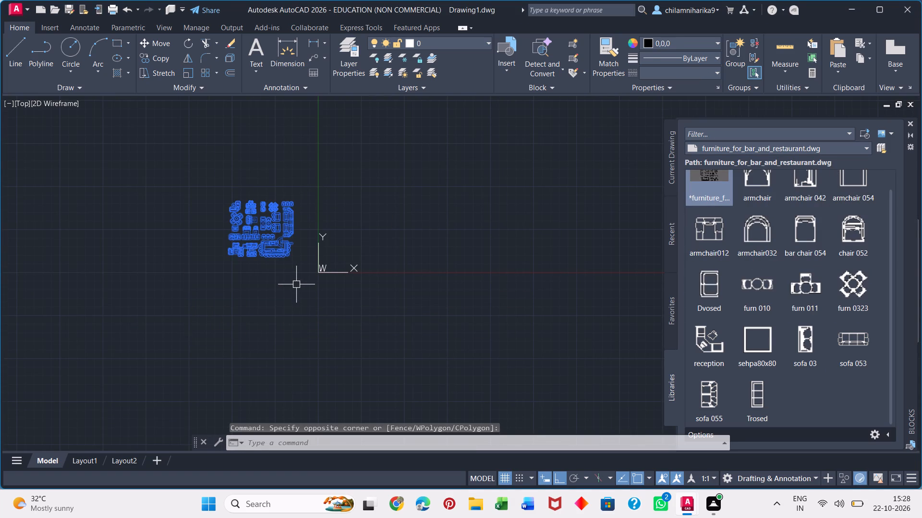
key("Delete")
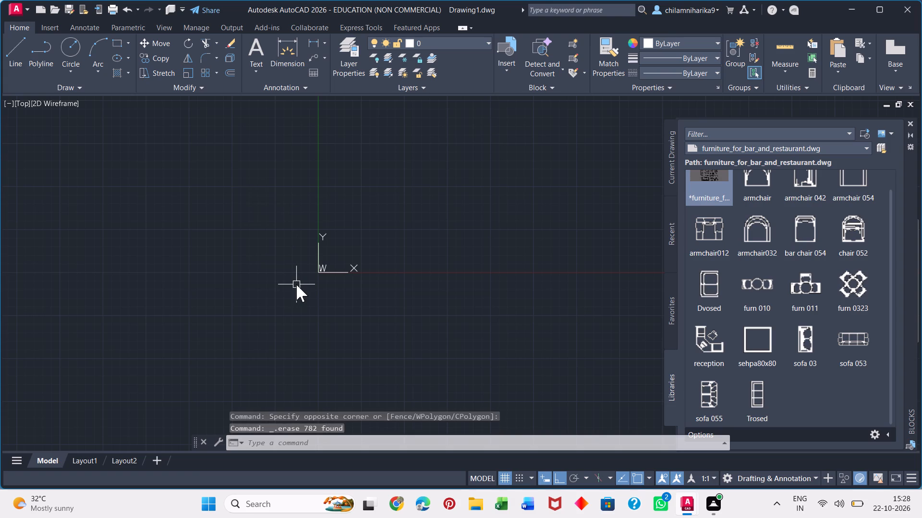
key("z")
key("Return")
key("e")
key("Return")
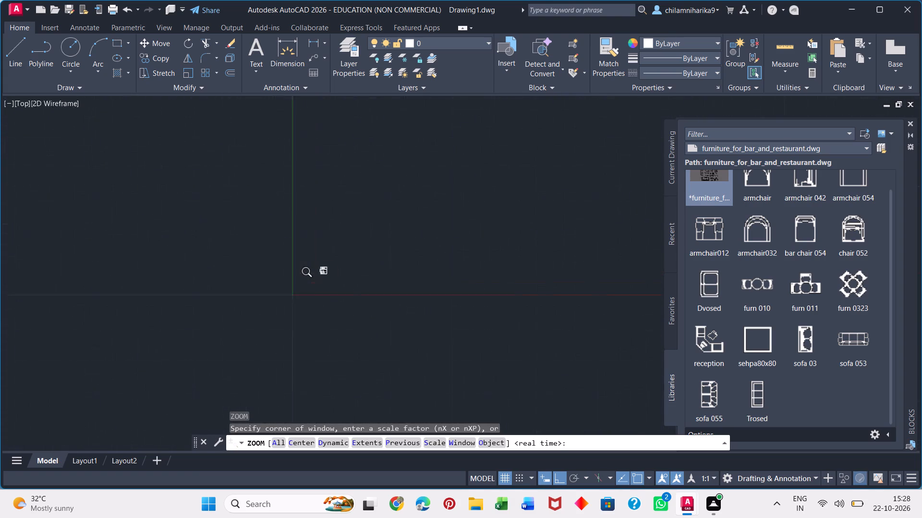
Check the block libraries 04-03-cad-blocks-net-rangues.dwg and 04-04-cad-blocks-net-rangue-hood.dwg.
left_click(818, 140)
left_click(817, 151)
left_click(867, 151)
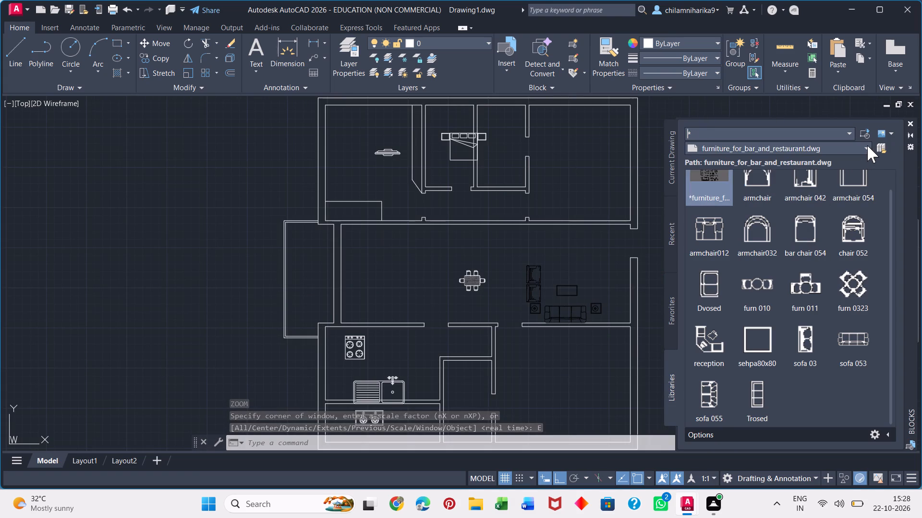
left_click(867, 145)
left_click(745, 187)
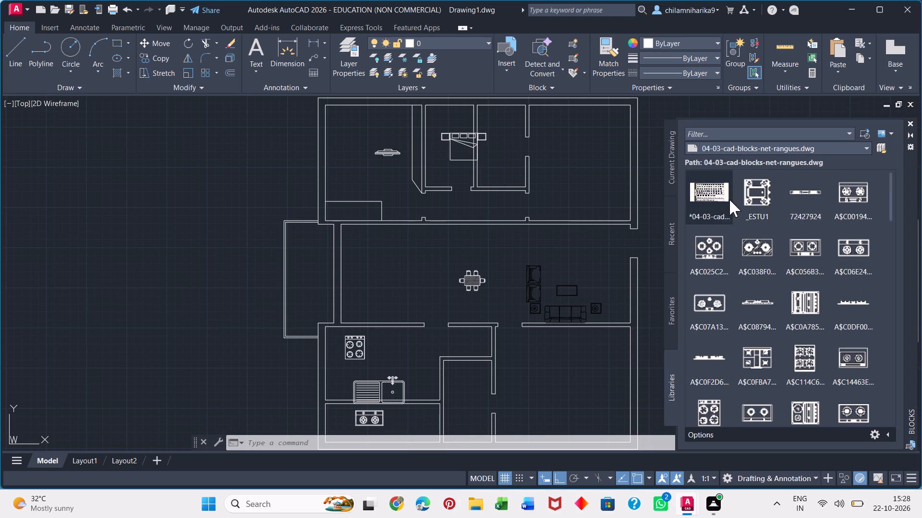
left_click(766, 149)
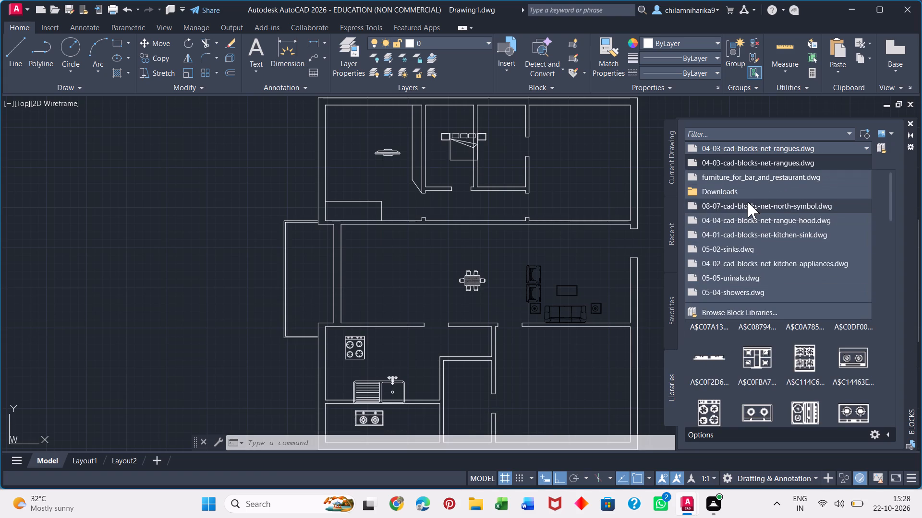
left_click(748, 218)
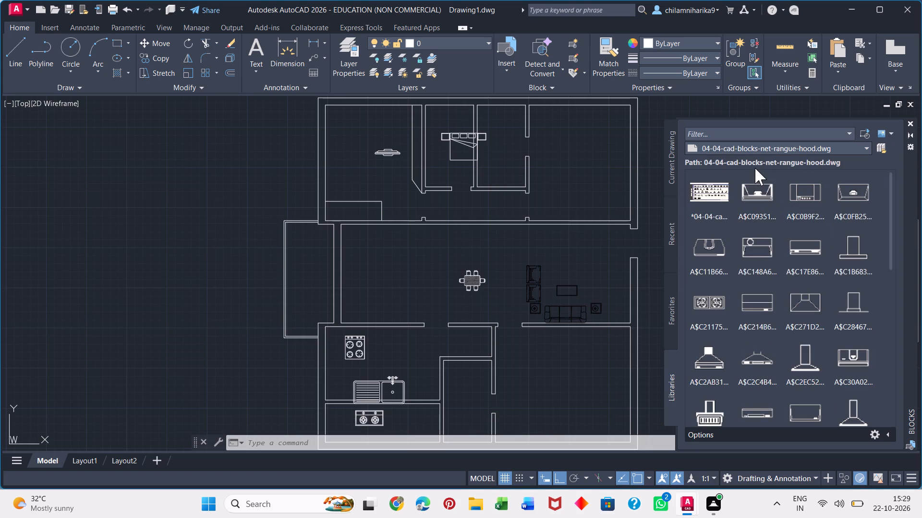
Look through the blocks of Furniture-Drawings.dwg in the Downloads block library.
left_click(776, 146)
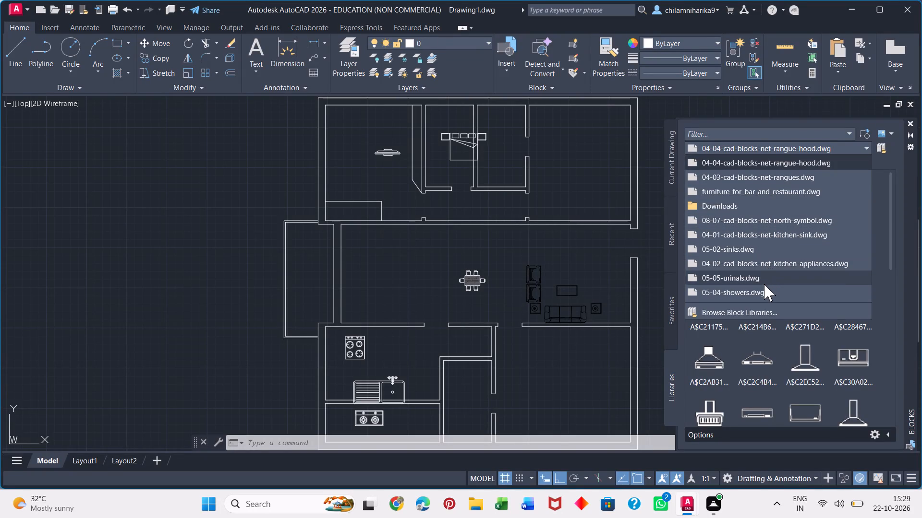
left_click(737, 210)
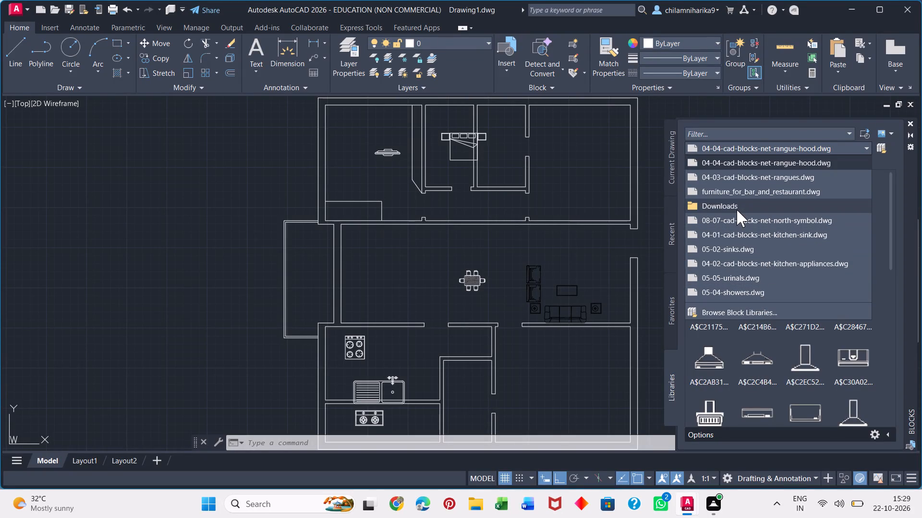
double_click(765, 217)
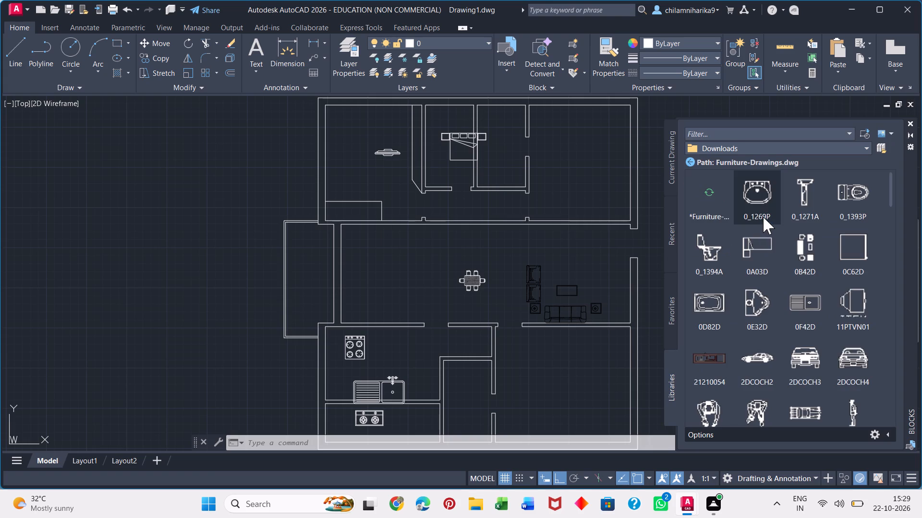
scroll(766, 320, "down", 3)
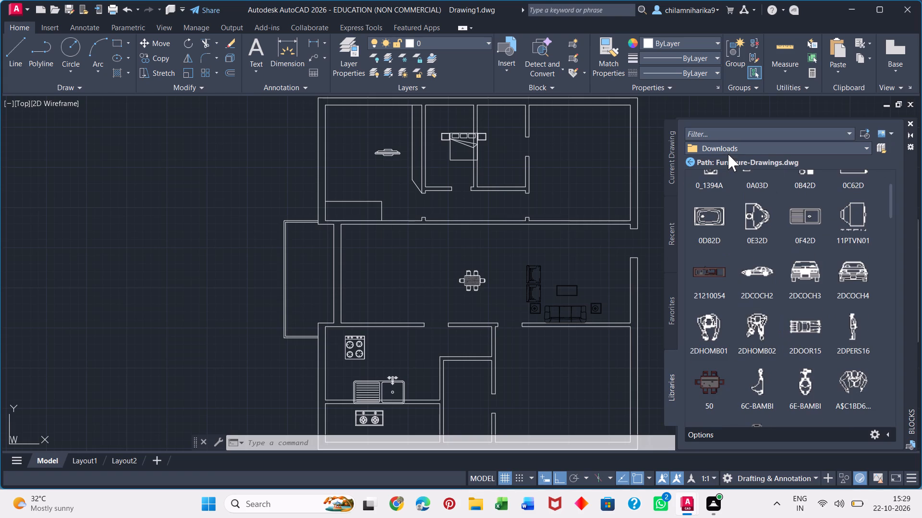
left_click(731, 148)
left_click(754, 155)
scroll(754, 155, "up", 2)
scroll(842, 303, "up", 9)
left_click(806, 149)
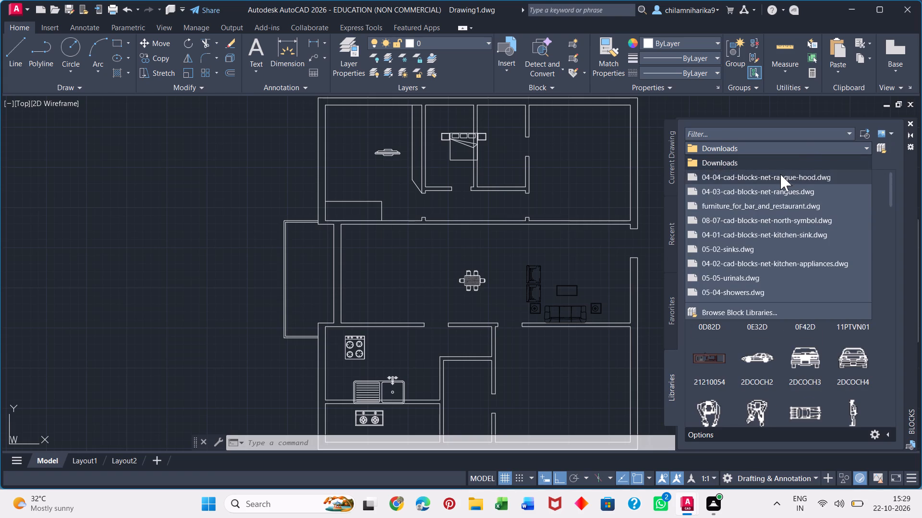
left_click(763, 163)
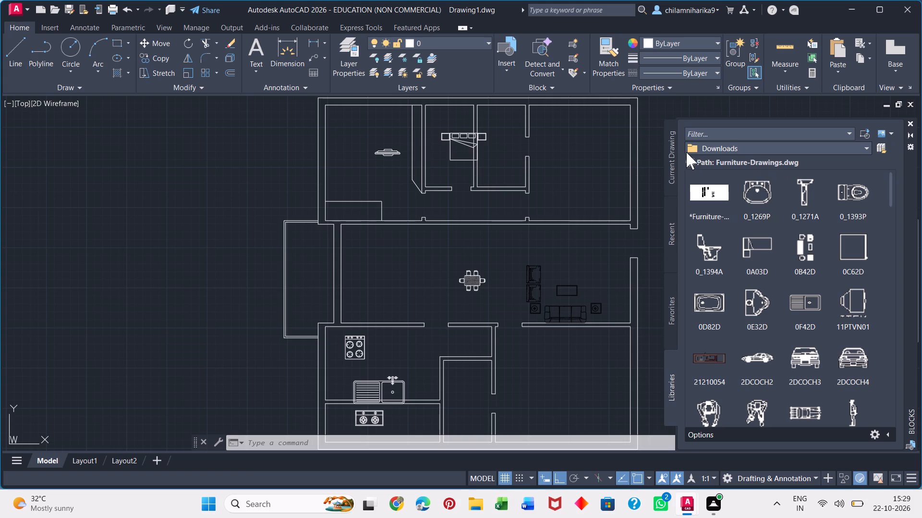
Go back to the Downloads library and view the blocks in L-shape-wardrobes.dwg.
left_click(688, 160)
double_click(814, 213)
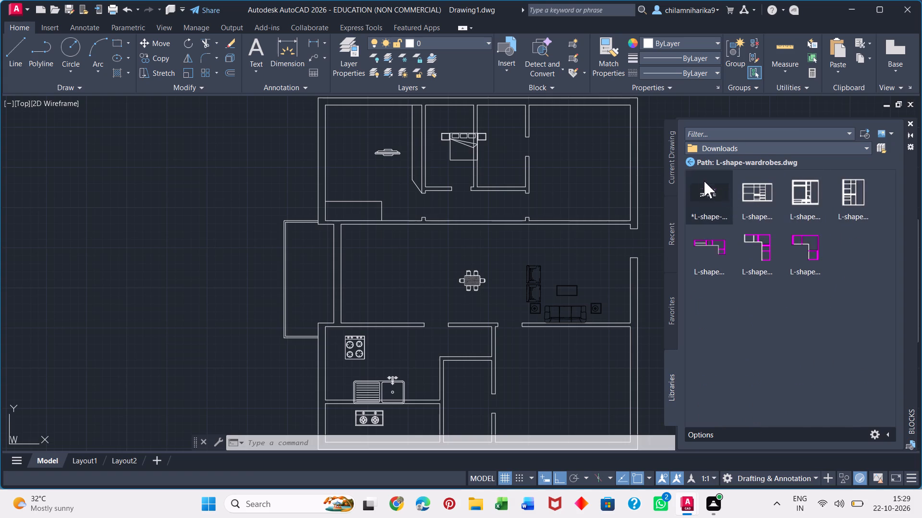
left_click(829, 148)
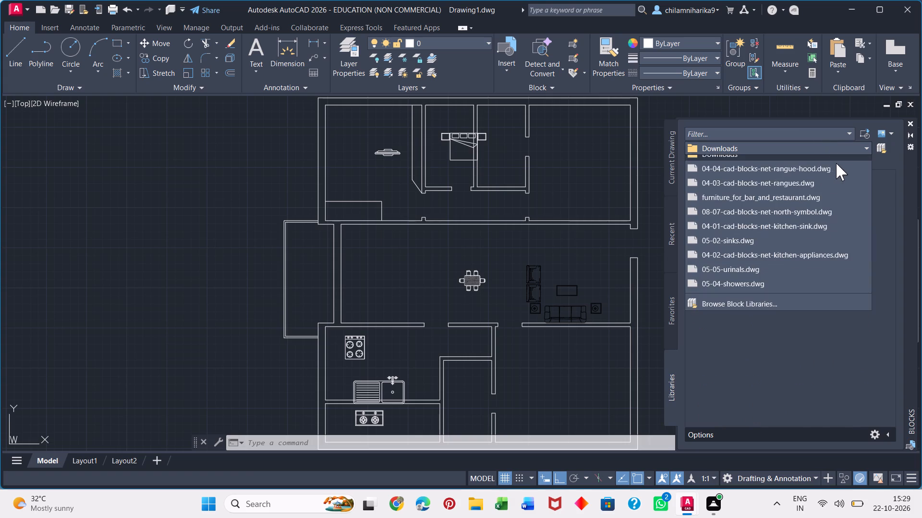
left_click_drag(825, 378, 824, 373)
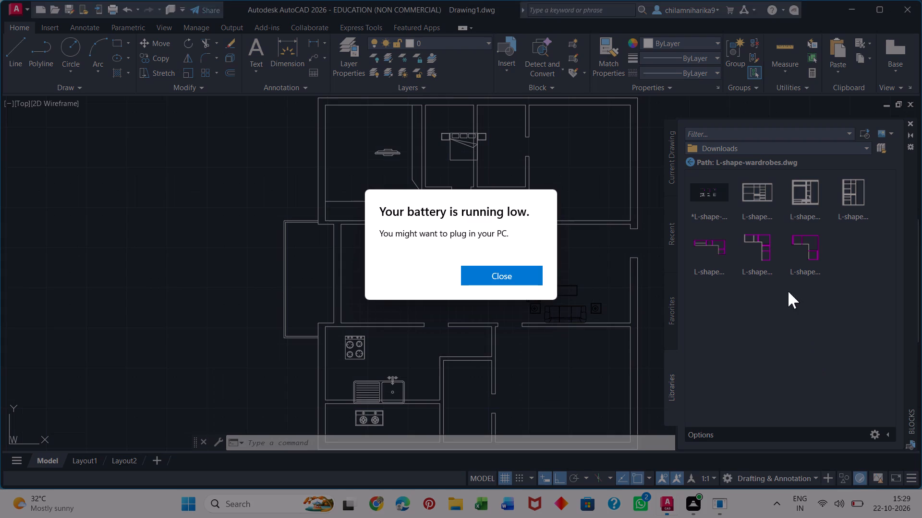
Dismiss the low-battery notice and bring Drawing1.dwg back to the front.
left_click(509, 277)
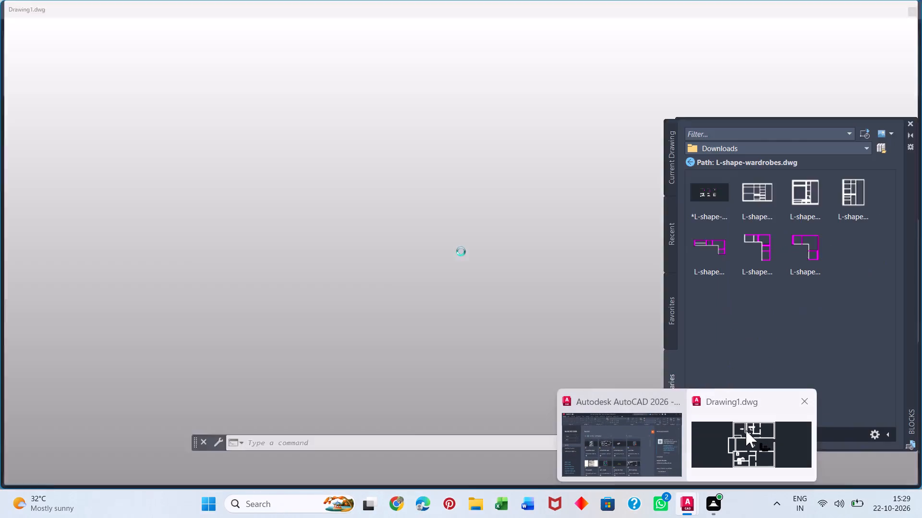
left_click(678, 397)
left_click(736, 437)
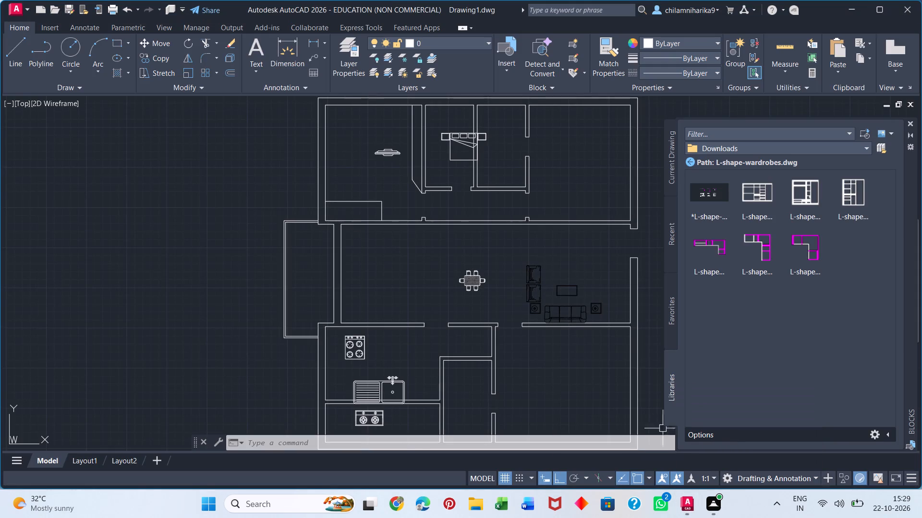
Check the blocks of the L-shaped-corner-desk.dwg library and go back to the Downloads library.
left_click(692, 165)
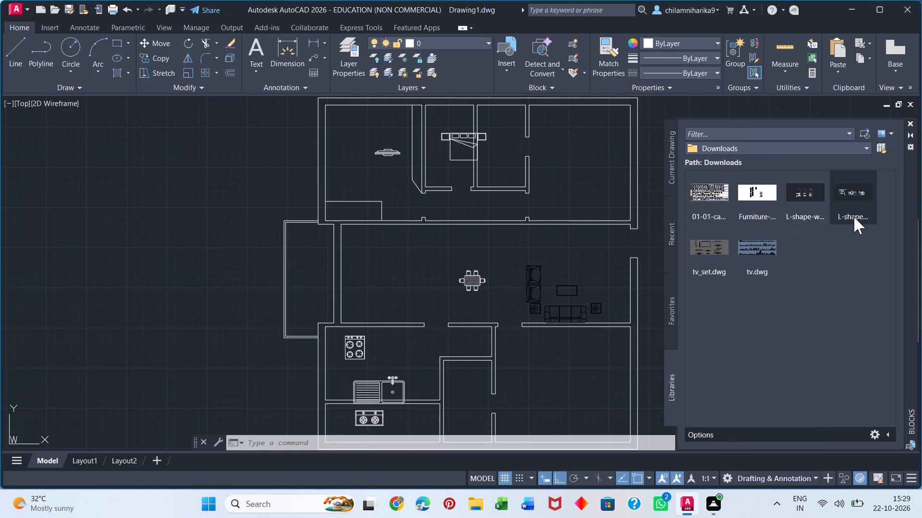
left_click(854, 217)
double_click(851, 199)
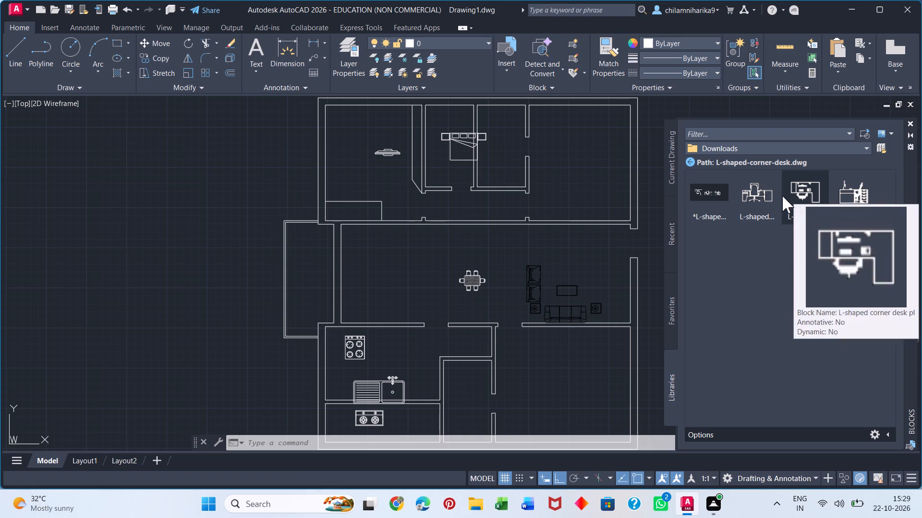
left_click(691, 162)
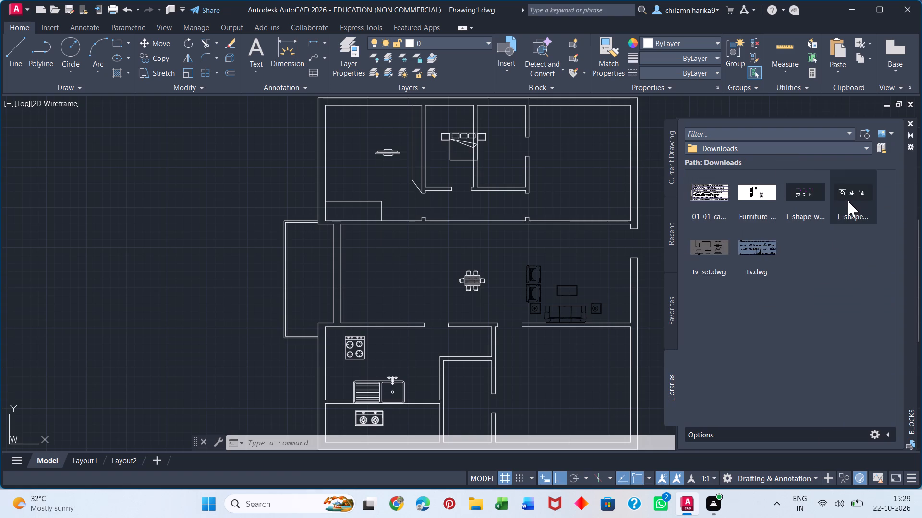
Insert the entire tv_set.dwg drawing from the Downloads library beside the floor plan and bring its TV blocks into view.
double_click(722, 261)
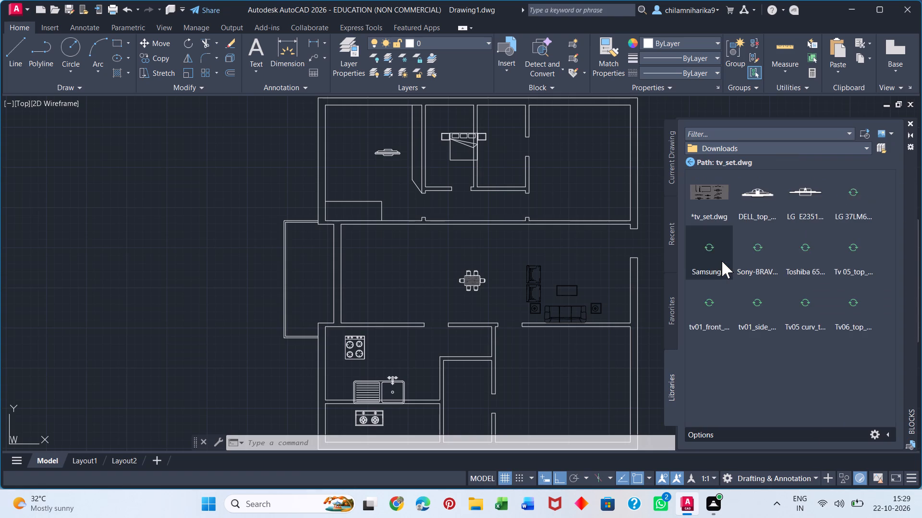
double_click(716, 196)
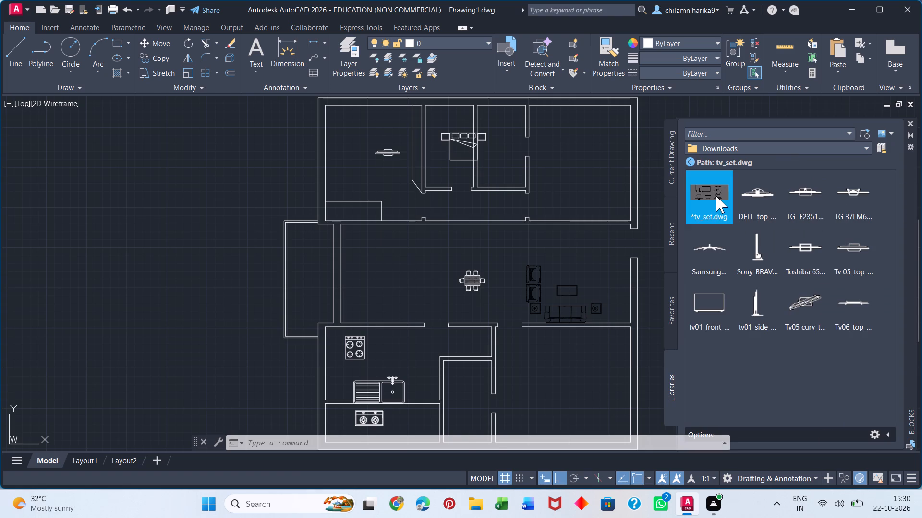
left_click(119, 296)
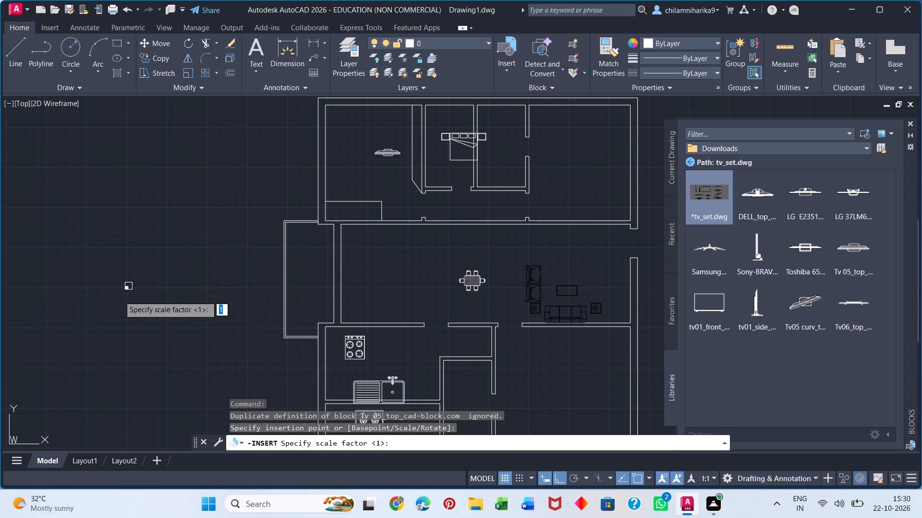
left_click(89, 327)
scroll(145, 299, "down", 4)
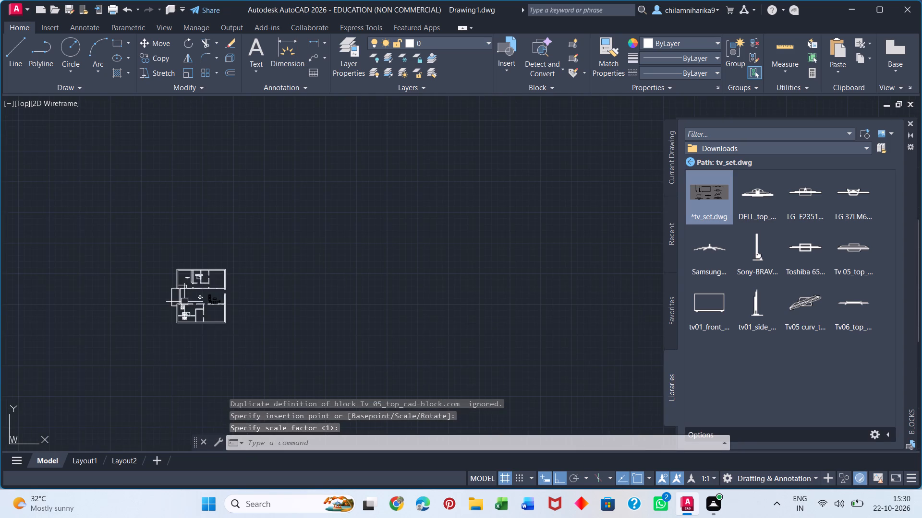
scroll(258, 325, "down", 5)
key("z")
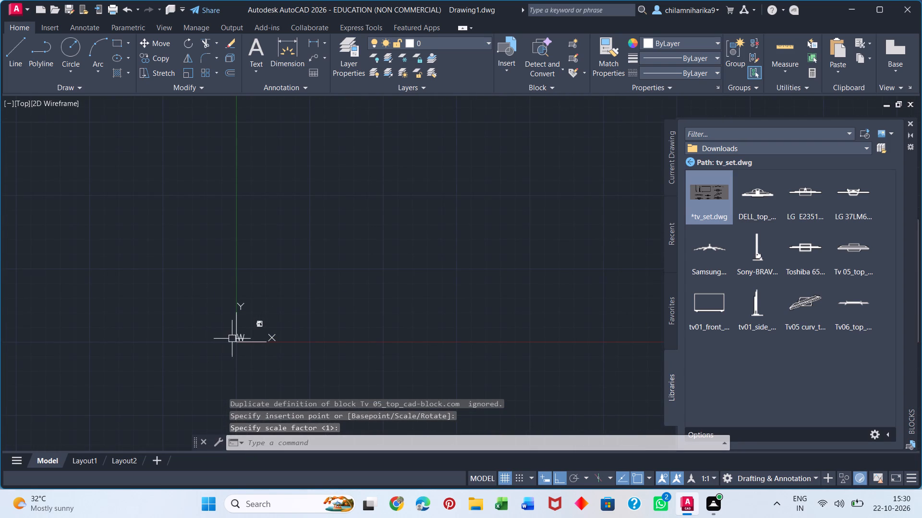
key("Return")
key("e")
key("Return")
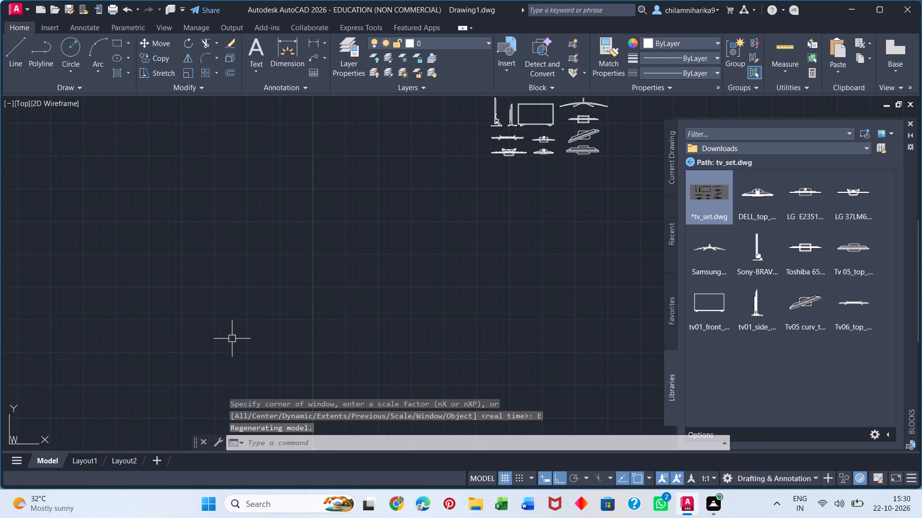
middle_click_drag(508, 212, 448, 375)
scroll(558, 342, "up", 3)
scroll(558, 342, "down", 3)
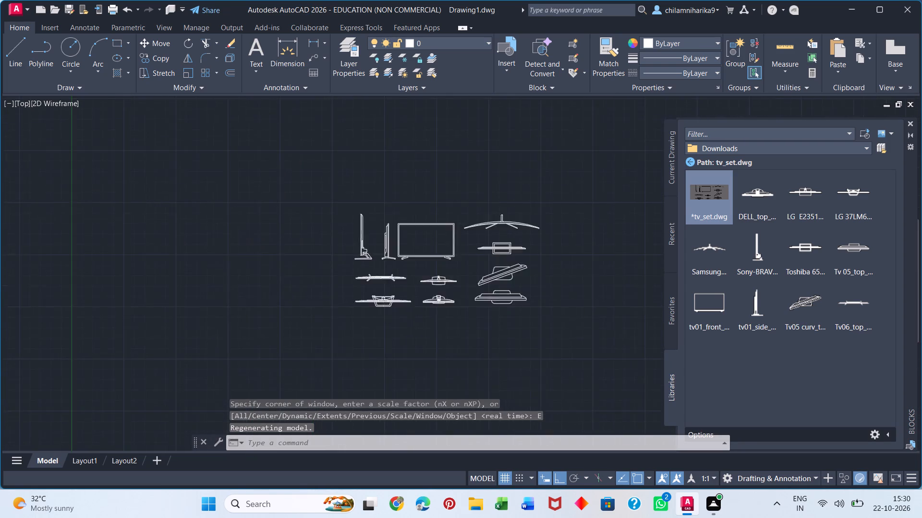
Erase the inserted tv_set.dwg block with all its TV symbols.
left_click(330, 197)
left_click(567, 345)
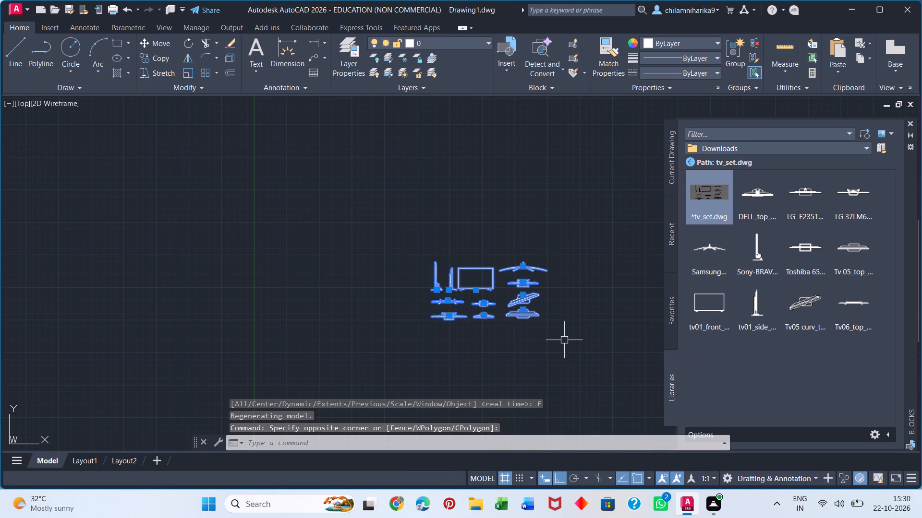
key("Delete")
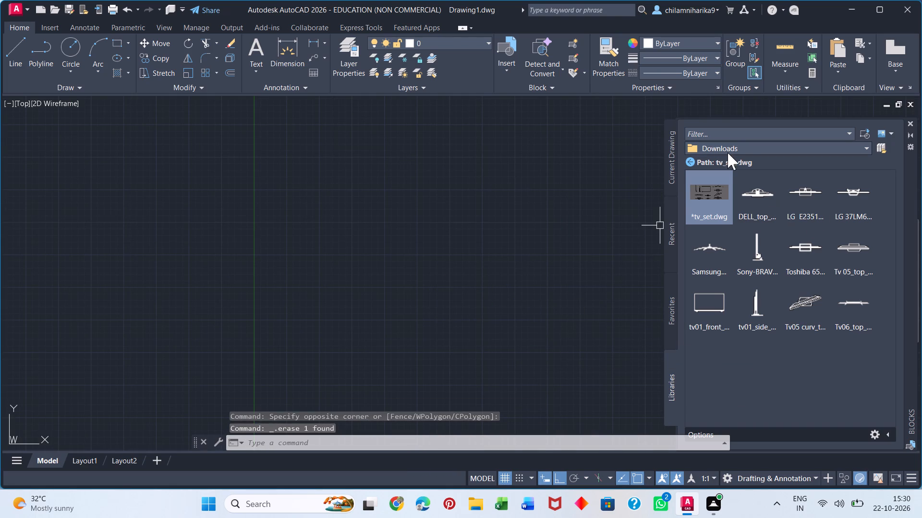
Look through the bed blocks of 01-01-cad-blocks-net-beds.dwg in the Downloads library.
left_click(694, 164)
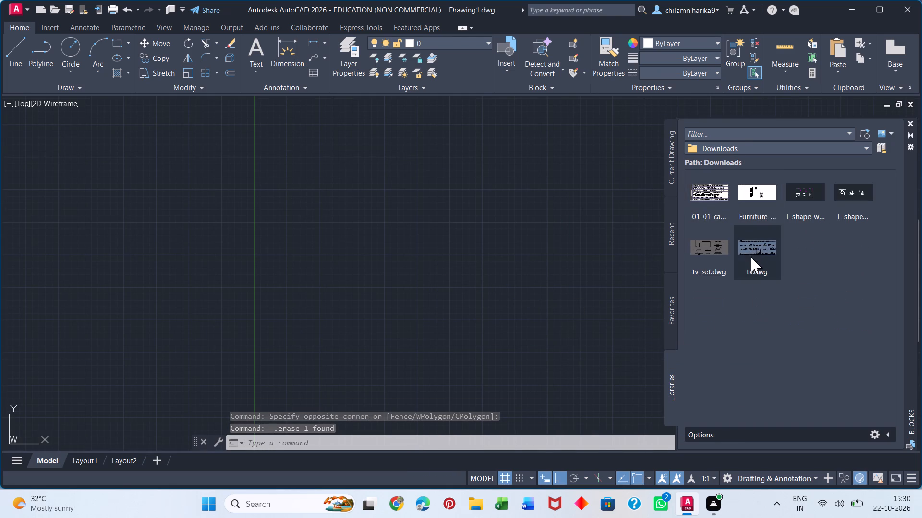
double_click(715, 214)
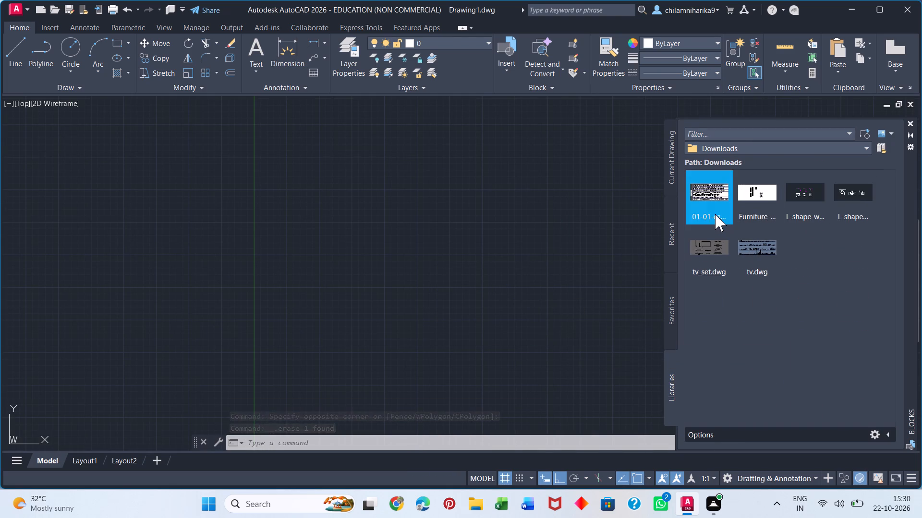
scroll(768, 283, "down", 11)
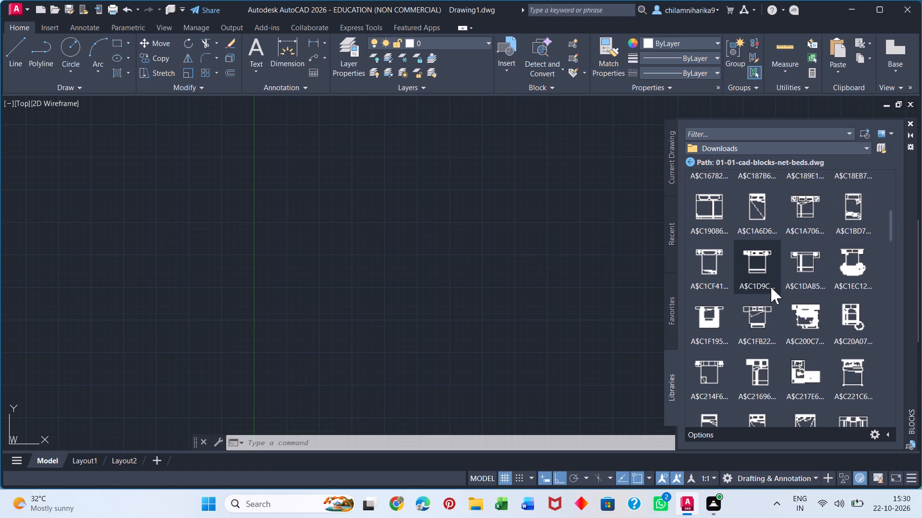
scroll(771, 288, "down", 9)
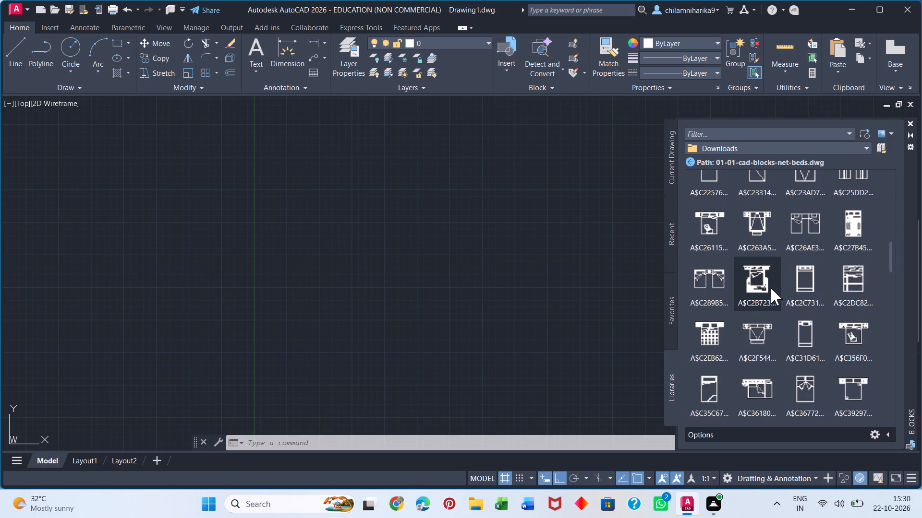
scroll(771, 288, "down", 13)
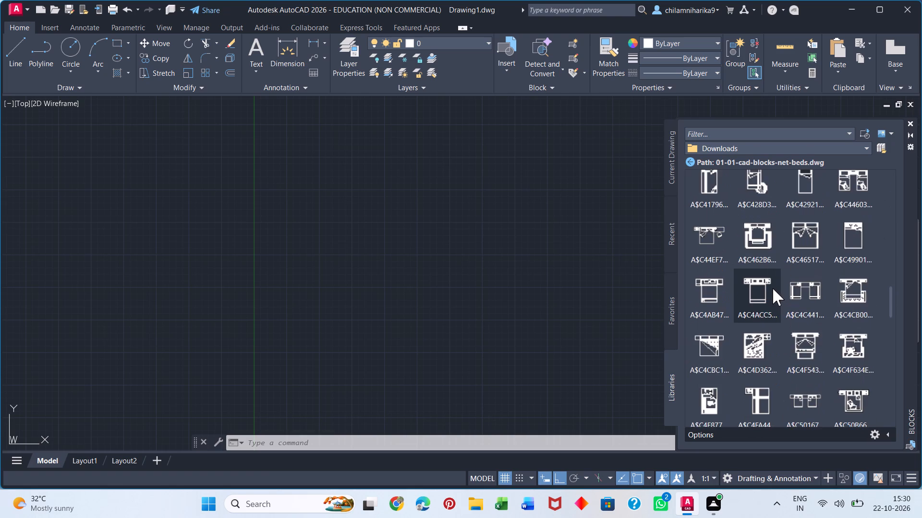
scroll(773, 288, "down", 6)
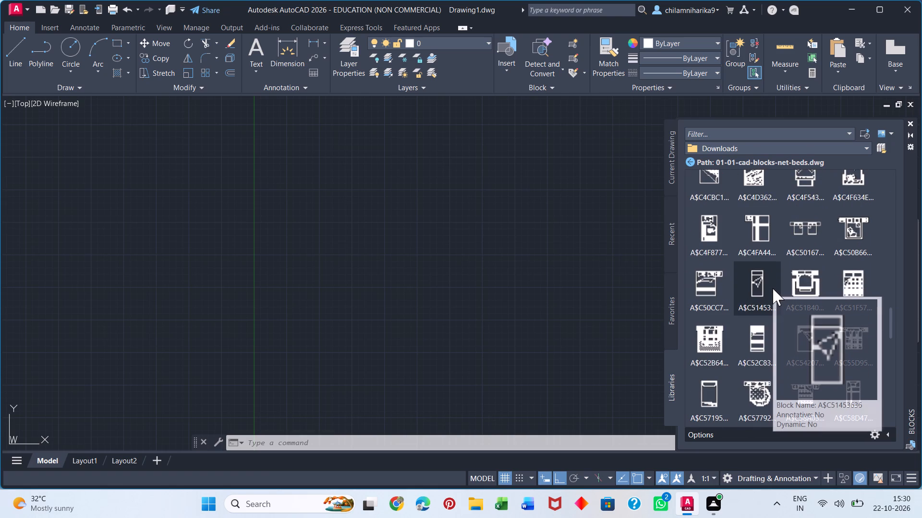
scroll(773, 288, "down", 7)
scroll(889, 287, "down", 4)
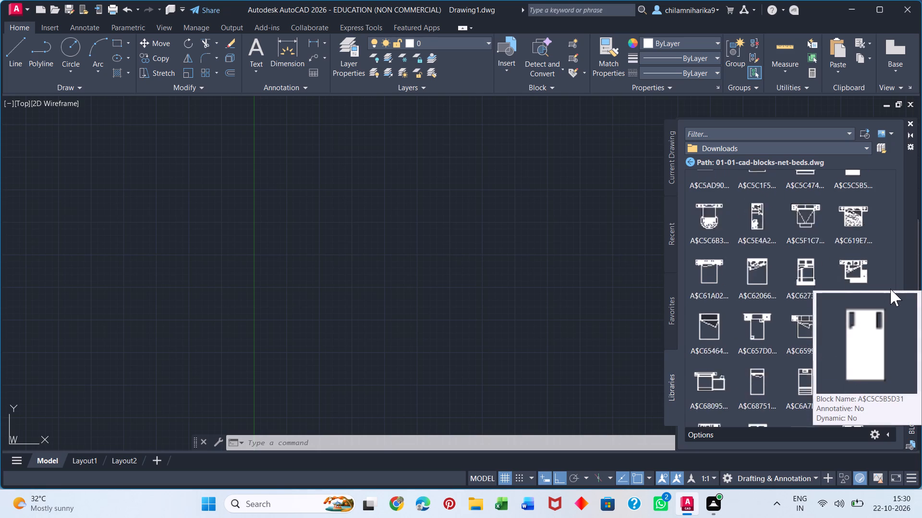
scroll(890, 289, "down", 2)
scroll(918, 214, "down", 3)
scroll(891, 286, "down", 5)
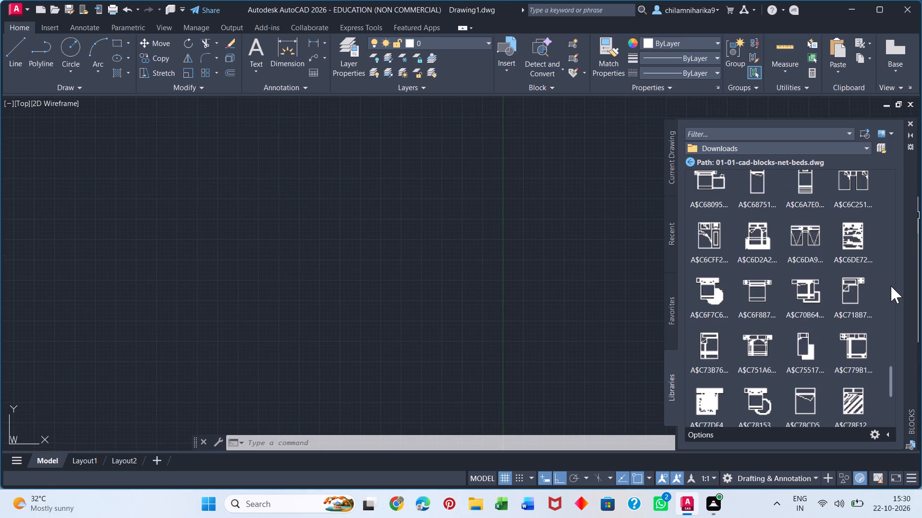
scroll(891, 286, "down", 9)
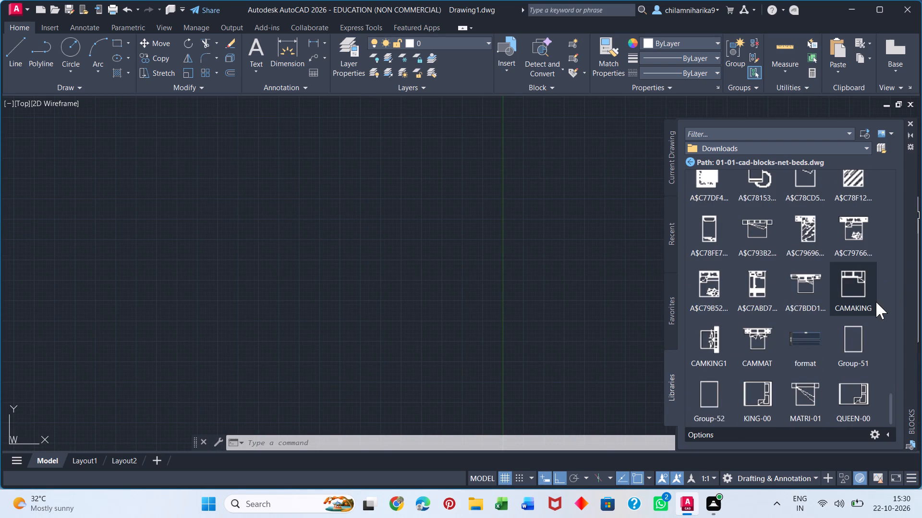
scroll(869, 315, "down", 2)
scroll(771, 308, "up", 9)
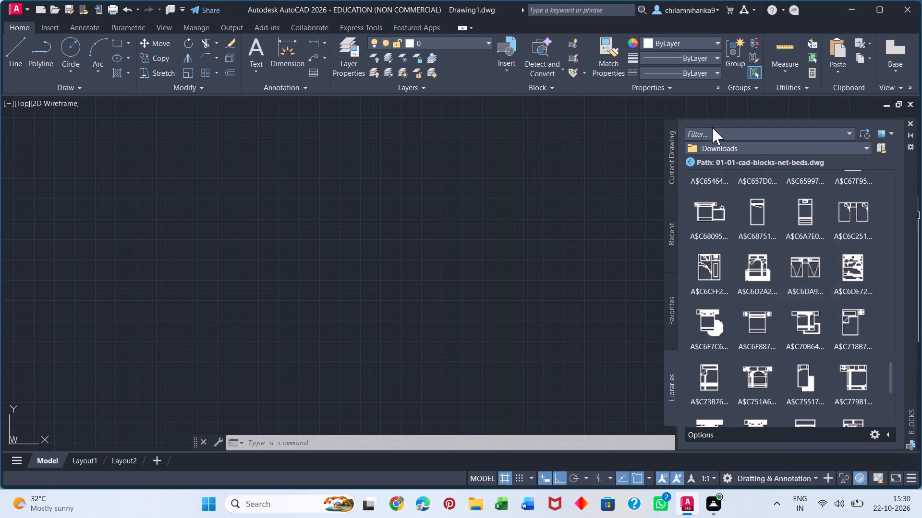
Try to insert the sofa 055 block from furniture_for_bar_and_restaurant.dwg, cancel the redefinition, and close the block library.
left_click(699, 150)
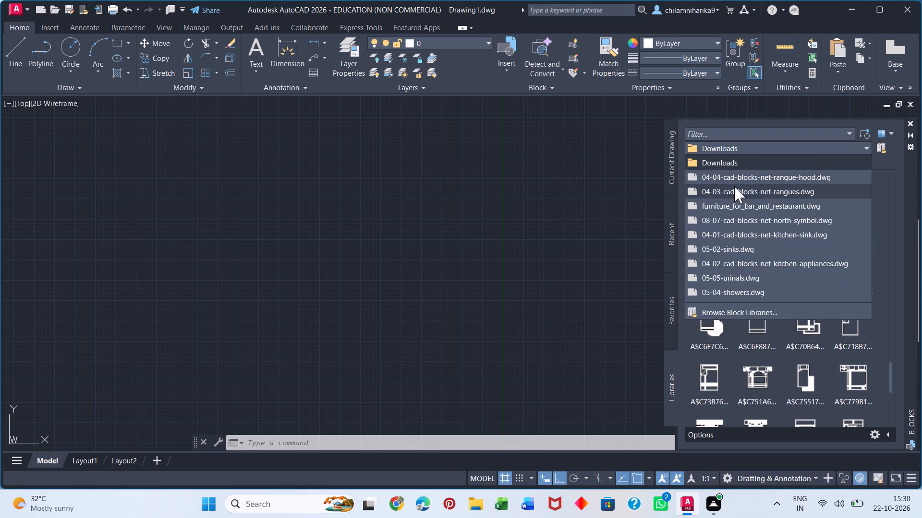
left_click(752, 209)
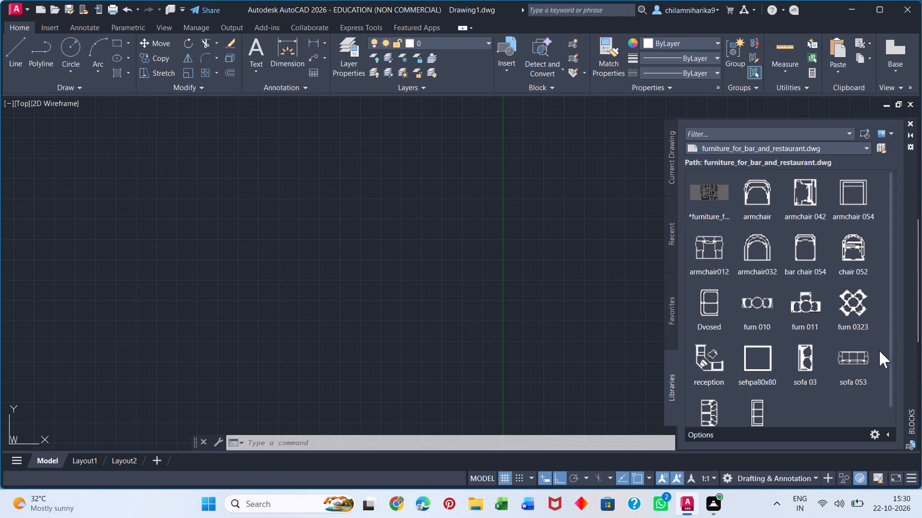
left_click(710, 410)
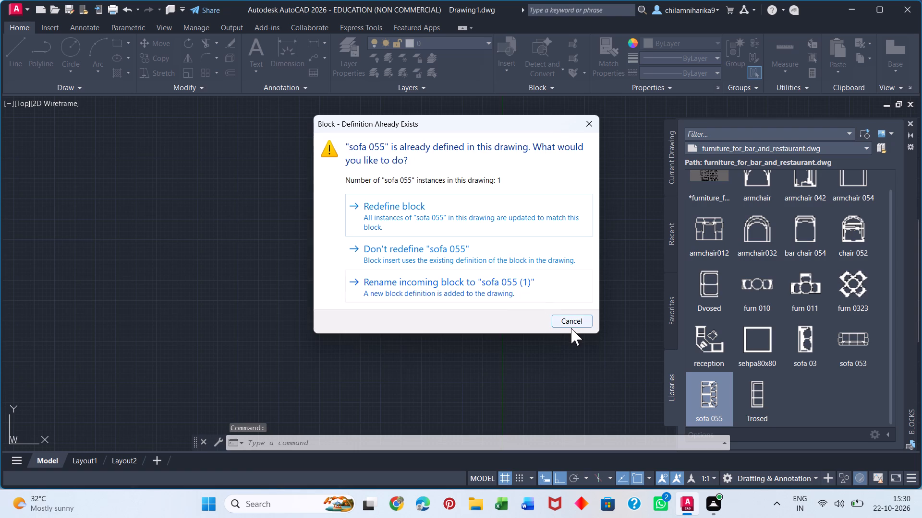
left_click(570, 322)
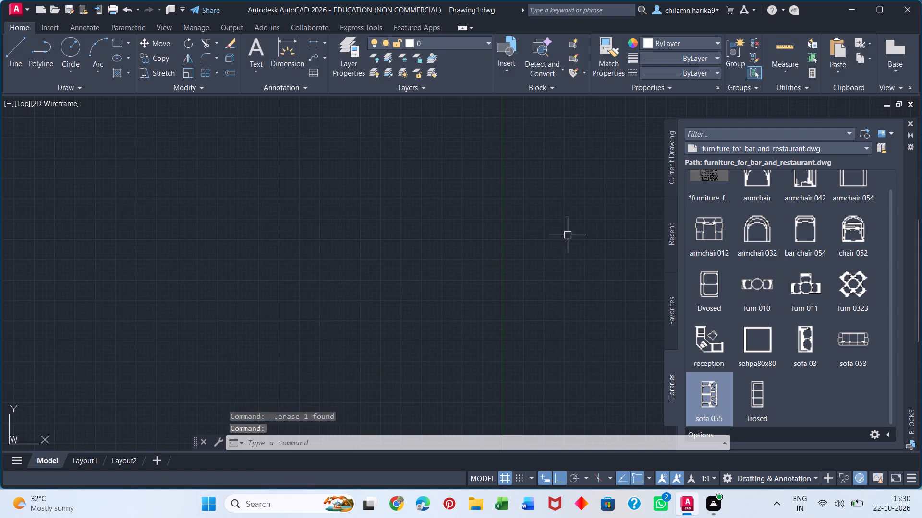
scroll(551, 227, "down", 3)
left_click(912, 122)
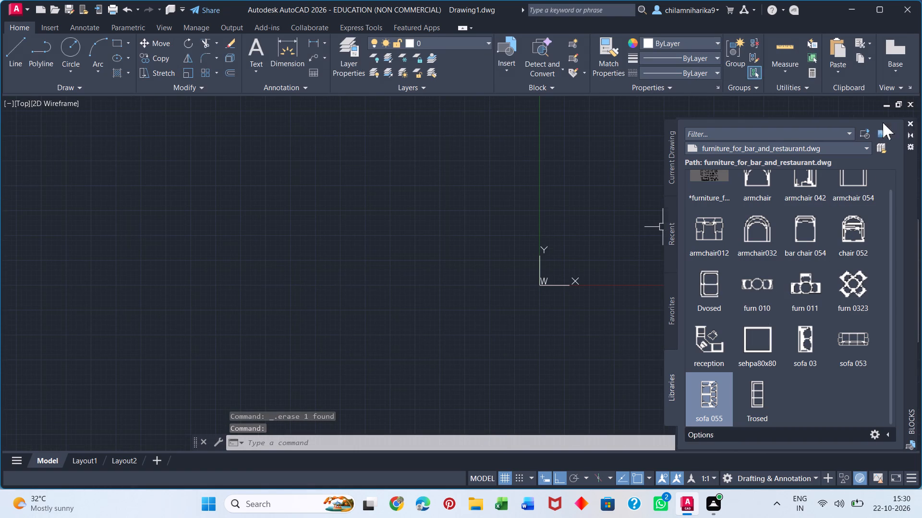
Copy the living-room armchair nearest the three-seat sofa horizontally to the opposite side of the centre table.
scroll(512, 176, "down", 6)
scroll(511, 165, "up", 5)
scroll(506, 296, "up", 2)
middle_click_drag(506, 294, 414, 0)
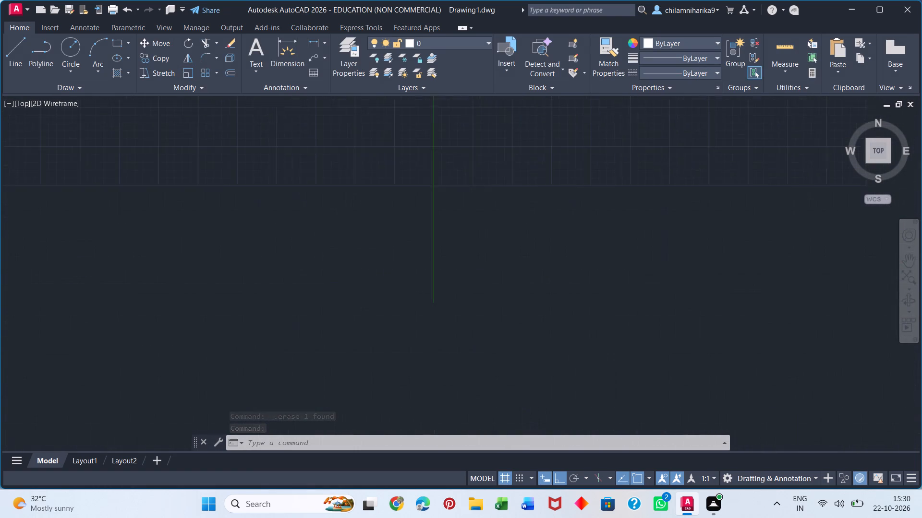
middle_click_drag(414, 0, 413, 0)
scroll(434, 289, "down", 1)
scroll(413, 312, "up", 6)
middle_click(413, 311)
middle_click_drag(575, 237, 449, 353)
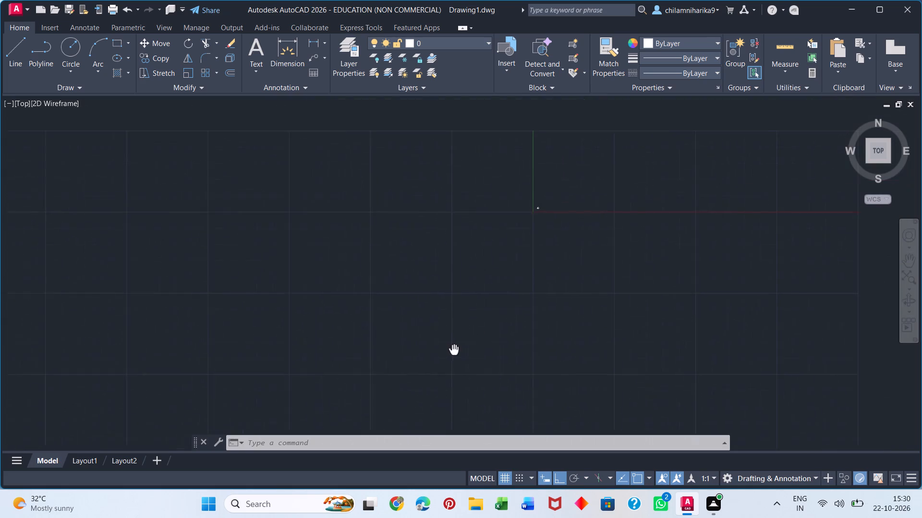
middle_click_drag(449, 353, 438, 347)
scroll(523, 200, "up", 4)
scroll(480, 270, "up", 4)
middle_click_drag(607, 218, 453, 334)
scroll(582, 110, "up", 3)
middle_click_drag(359, 316, 361, 270)
scroll(359, 312, "up", 3)
scroll(561, 315, "up", 1)
middle_click_drag(561, 314, 548, 170)
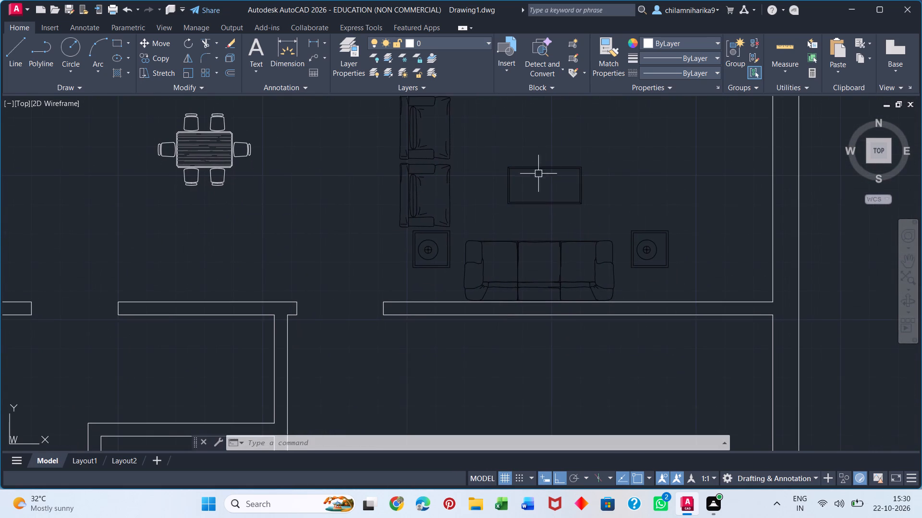
left_click(450, 198)
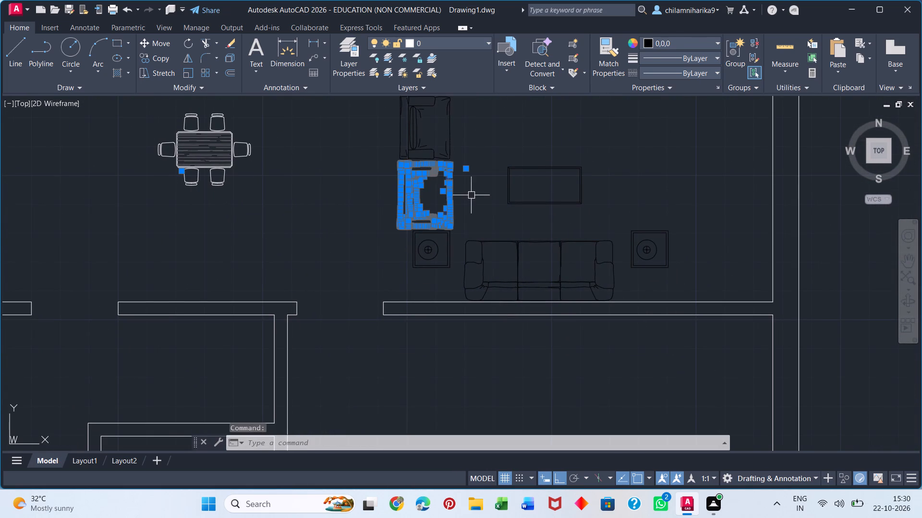
key("c")
key("o")
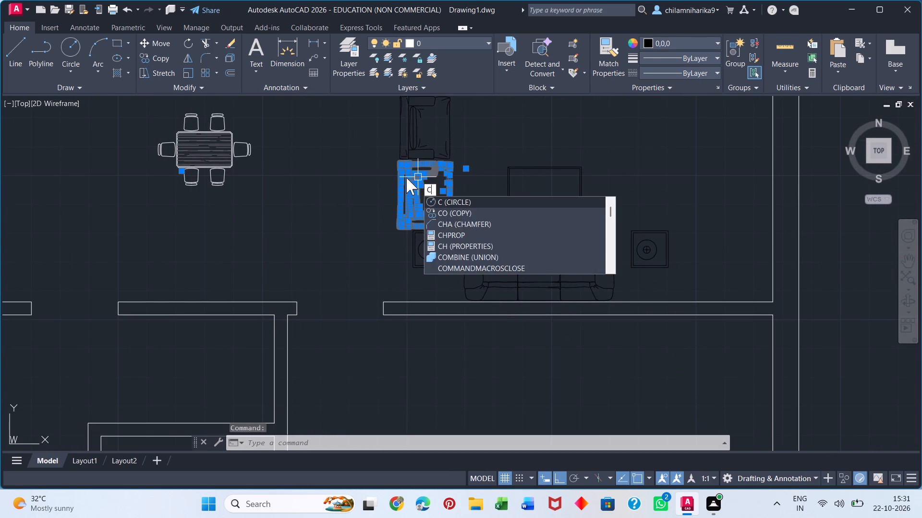
key("Return")
left_click(451, 226)
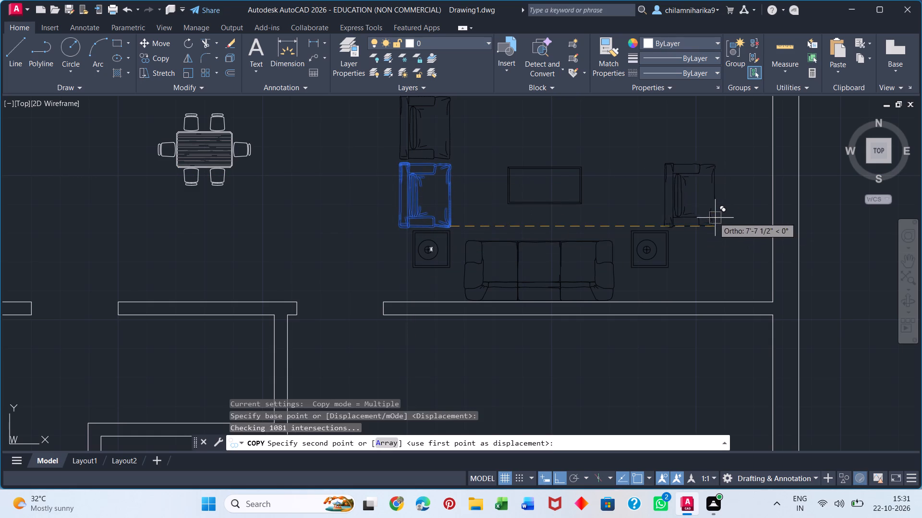
left_click(704, 215)
key("space")
Mirror the copied armchair about a vertical line through its front edge so it faces the centre table, erasing the source armchair.
left_click(710, 154)
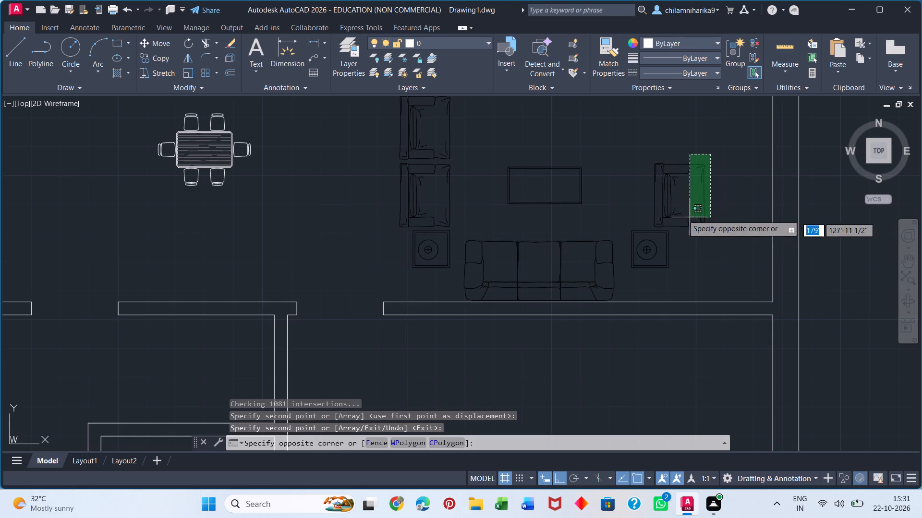
left_click(686, 183)
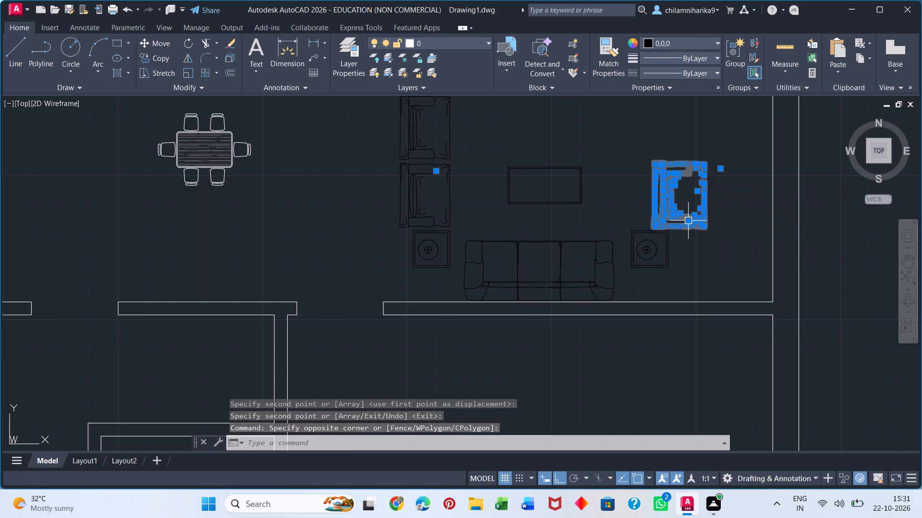
key("m")
key("i")
key("Return")
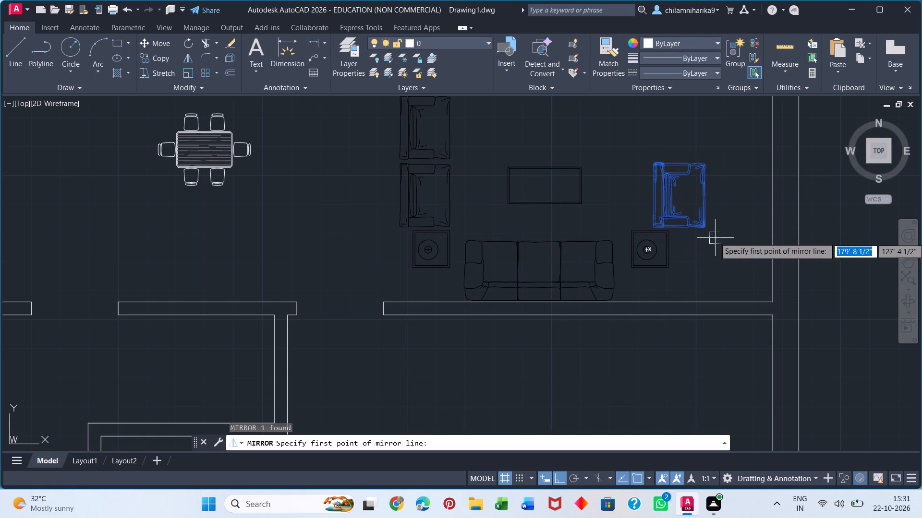
left_click(705, 228)
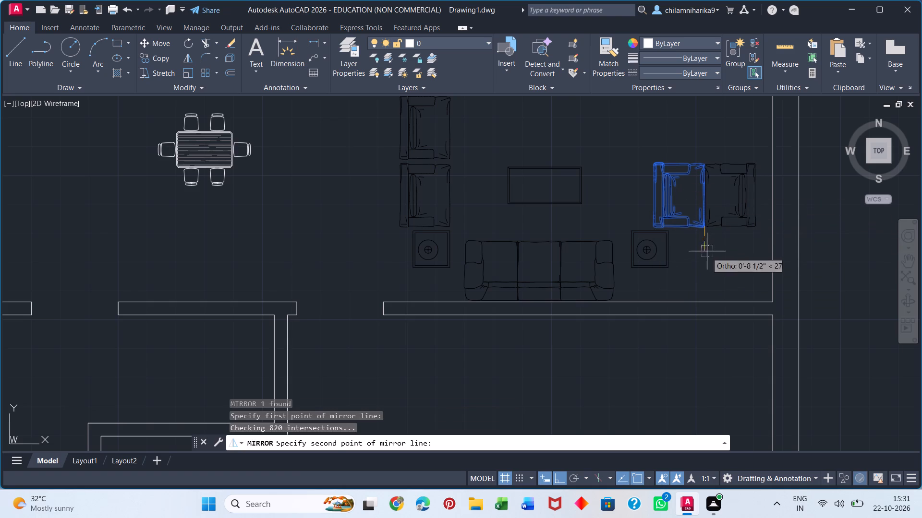
left_click(701, 270)
left_click_drag(719, 302, 701, 270)
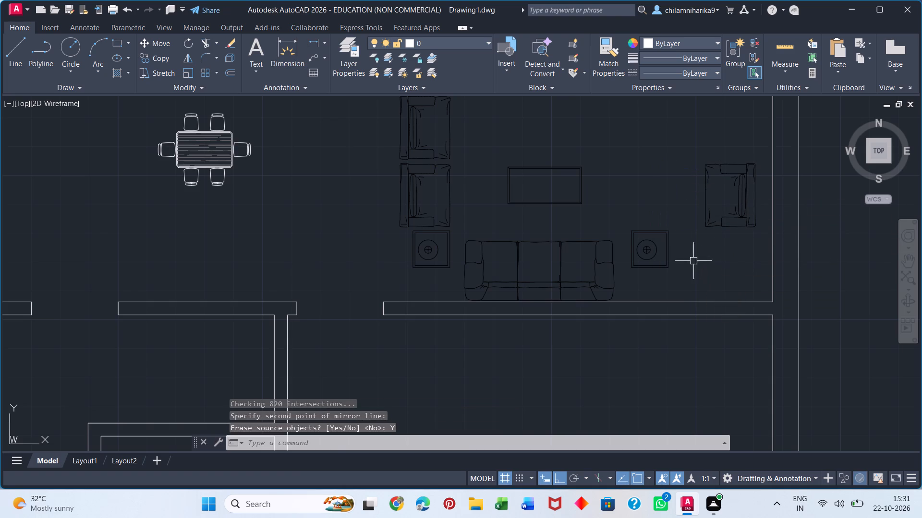
Move the mirrored armchair horizontally toward the centre table, aligning its front corner above the inner edge of the side table.
left_click(713, 204)
left_click(698, 221)
key("m")
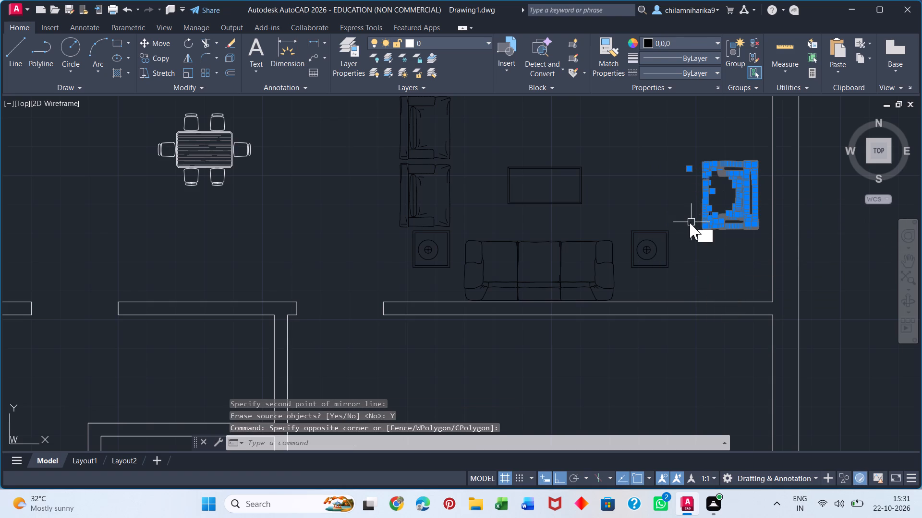
key("Return")
left_click(705, 226)
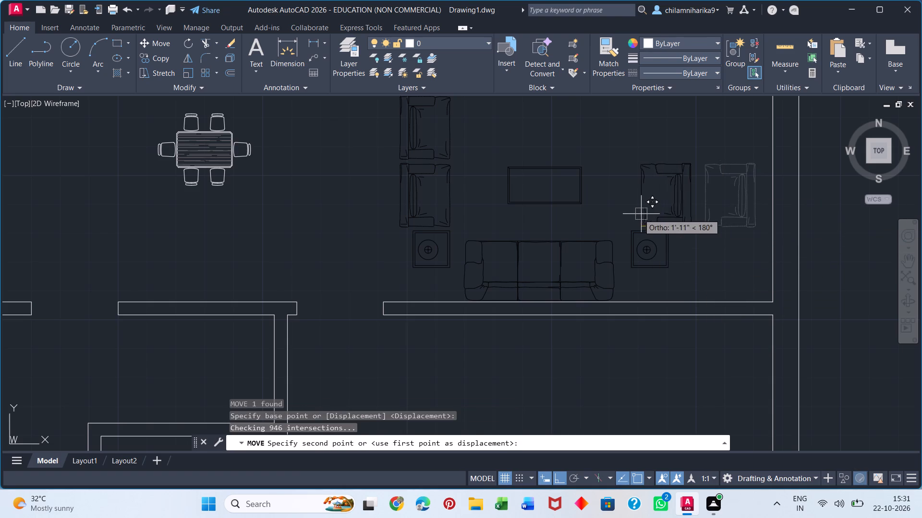
left_click(631, 203)
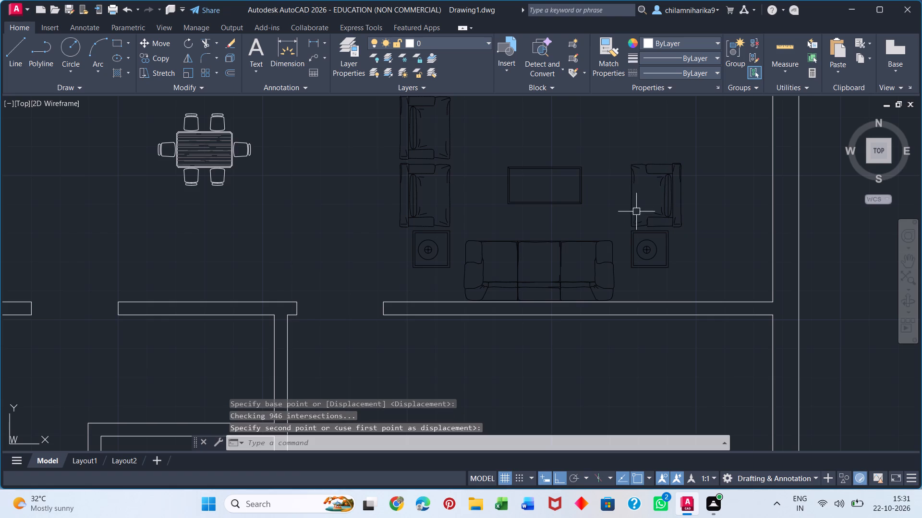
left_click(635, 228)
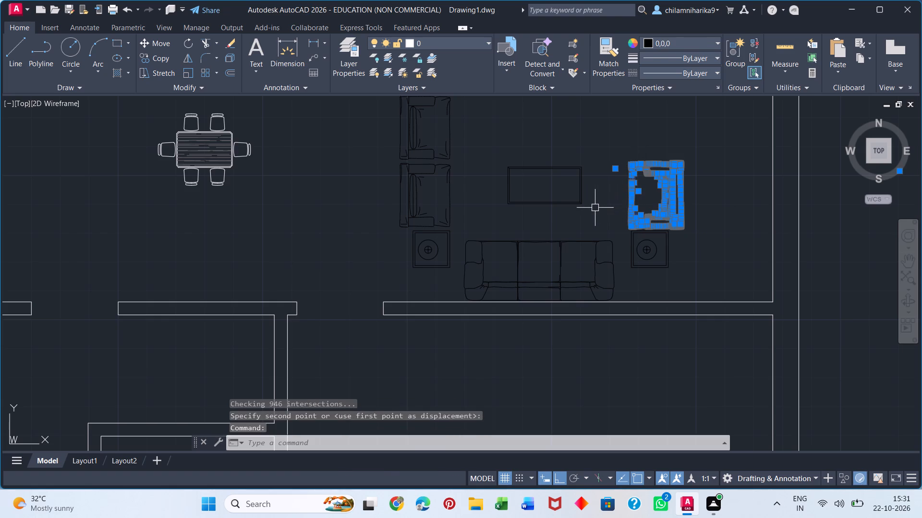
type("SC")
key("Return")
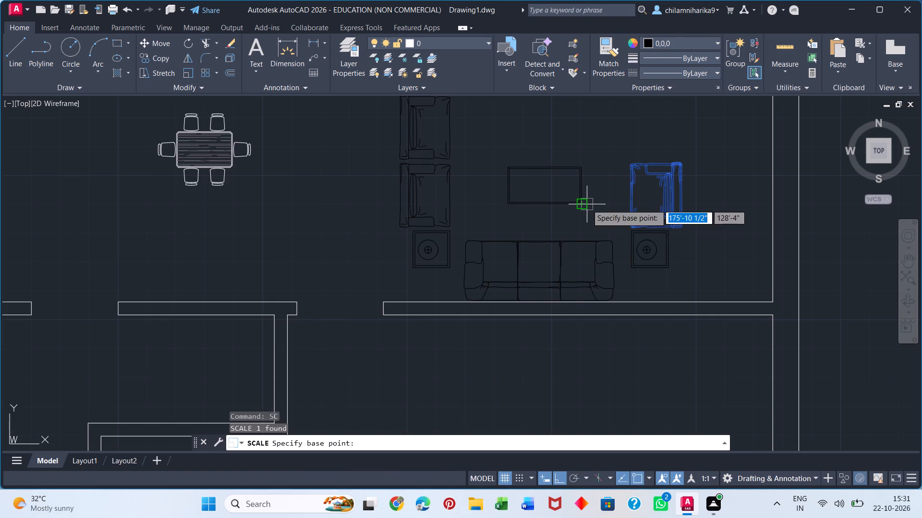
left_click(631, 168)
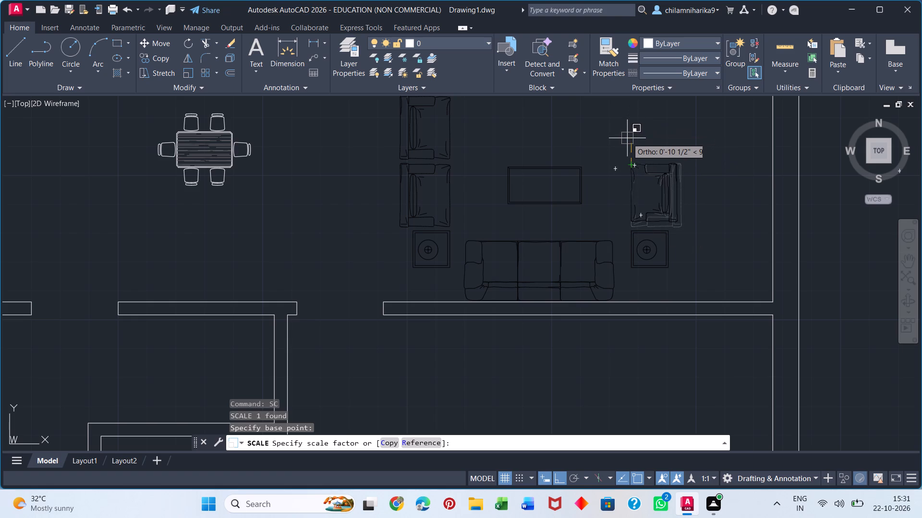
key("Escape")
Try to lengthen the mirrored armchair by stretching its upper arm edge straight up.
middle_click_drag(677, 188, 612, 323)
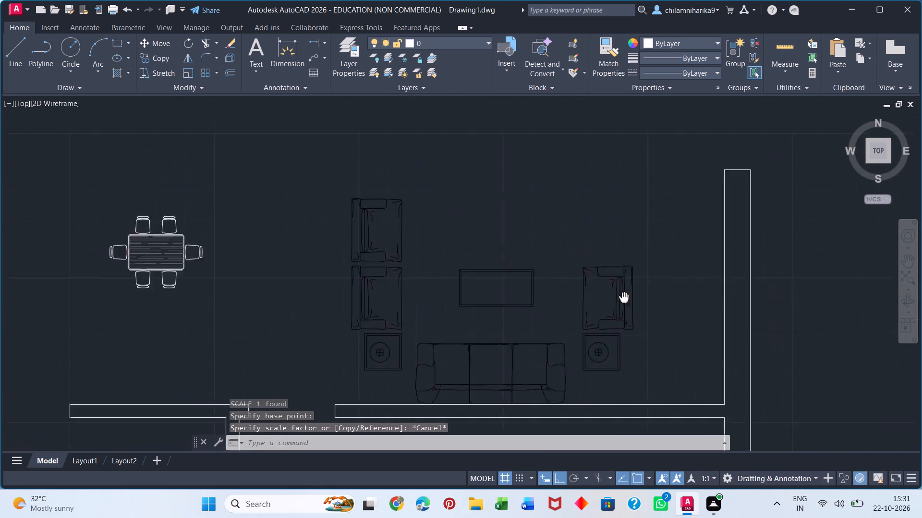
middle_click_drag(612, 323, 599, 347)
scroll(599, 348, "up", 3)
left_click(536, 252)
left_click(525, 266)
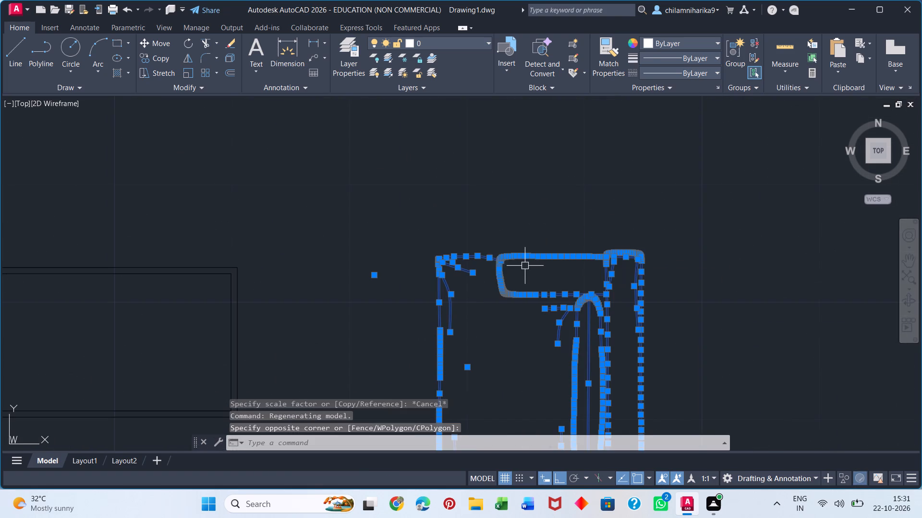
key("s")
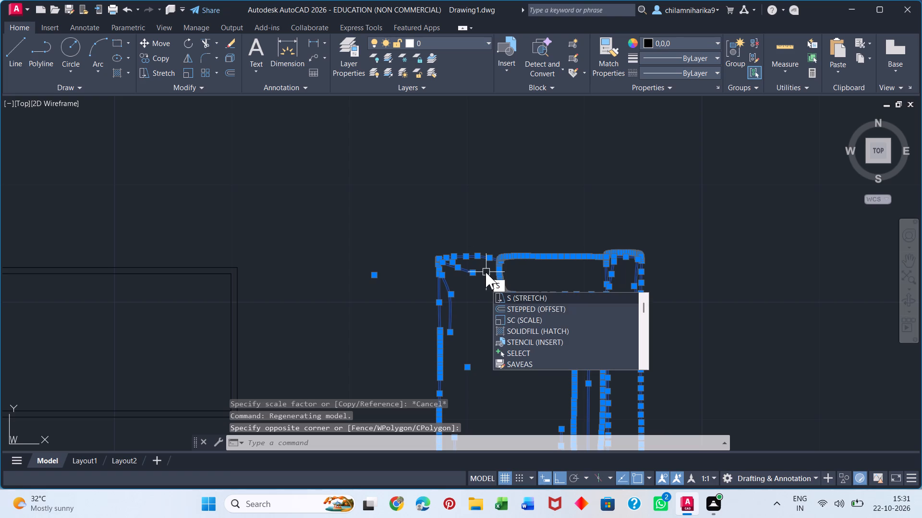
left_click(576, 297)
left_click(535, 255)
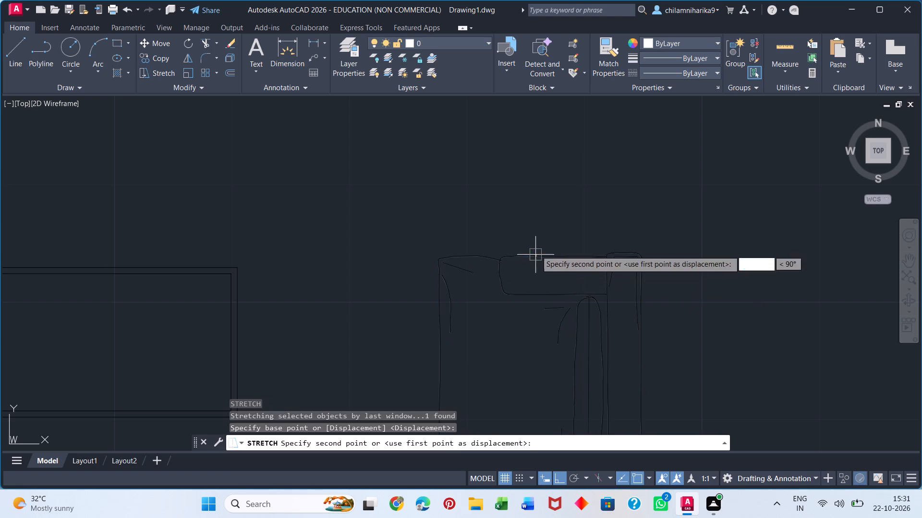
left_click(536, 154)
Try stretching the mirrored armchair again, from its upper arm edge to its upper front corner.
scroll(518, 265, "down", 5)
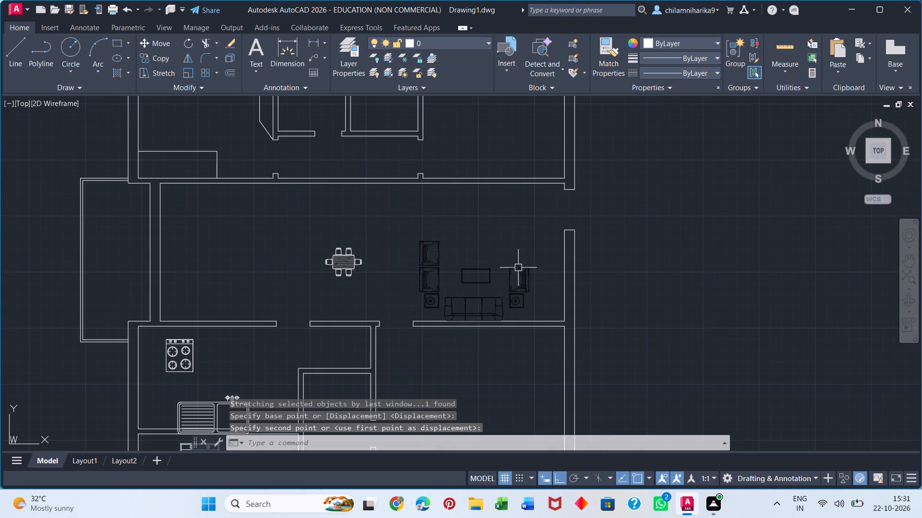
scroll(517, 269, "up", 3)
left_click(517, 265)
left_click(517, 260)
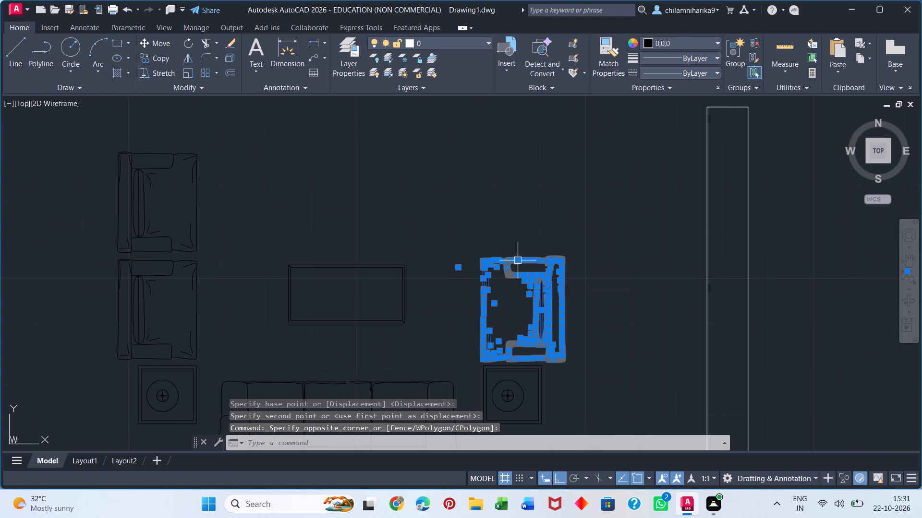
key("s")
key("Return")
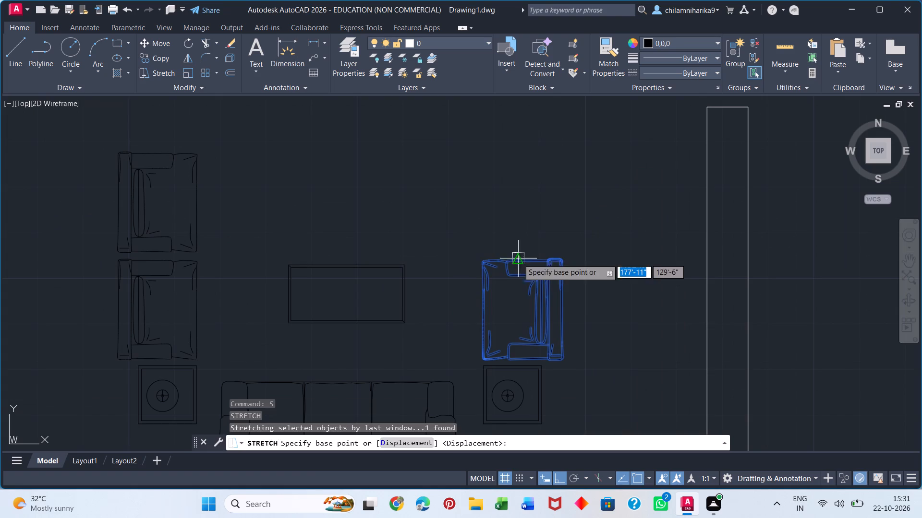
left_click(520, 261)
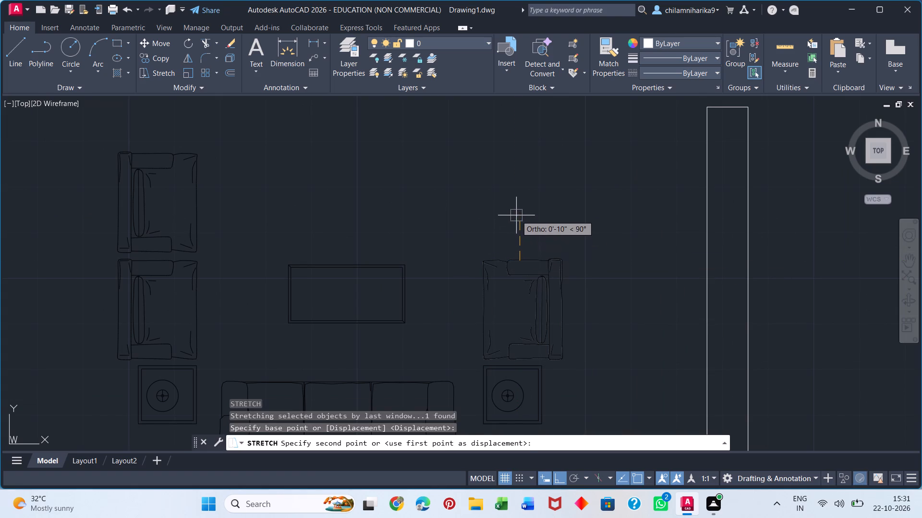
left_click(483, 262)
Use Stretch on the mirrored armchair from its upper back corner, shifting it about 1'-8" straight up, away from the side table.
left_click(480, 261)
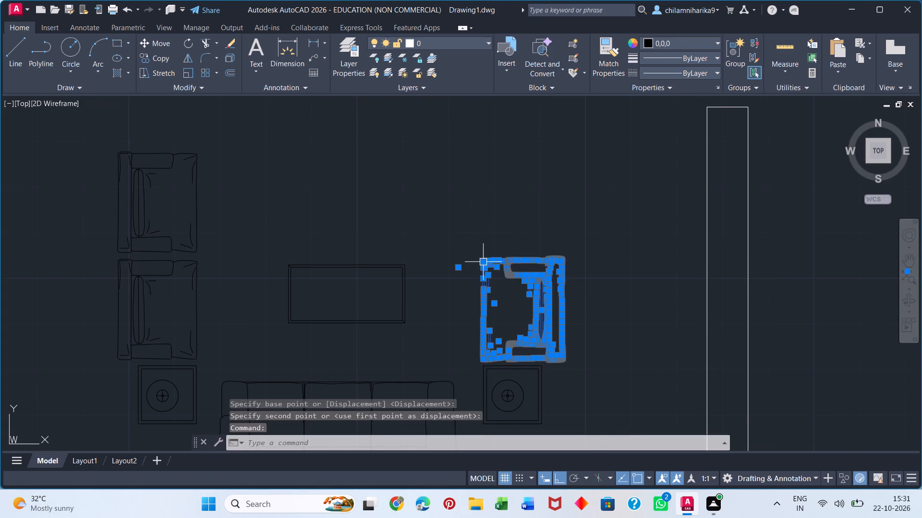
scroll(540, 289, "up", 4)
middle_click_drag(534, 302, 522, 451)
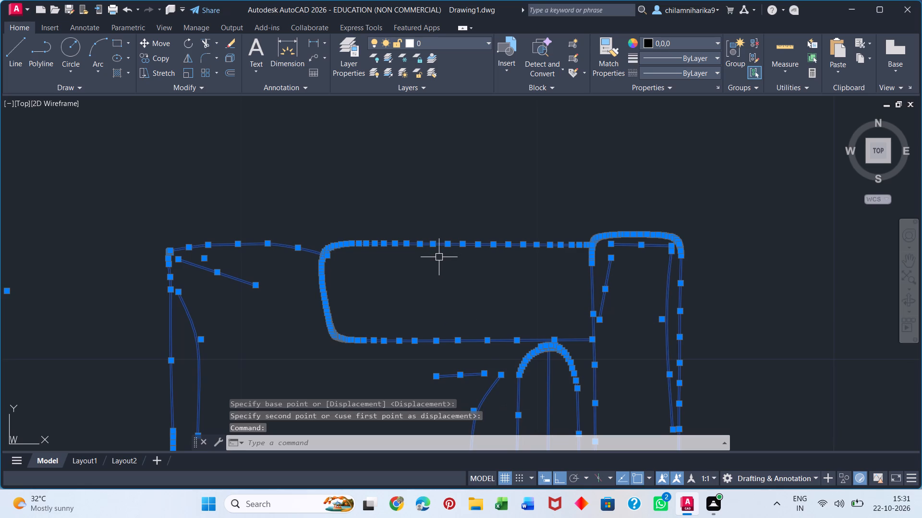
key("s")
key("Return")
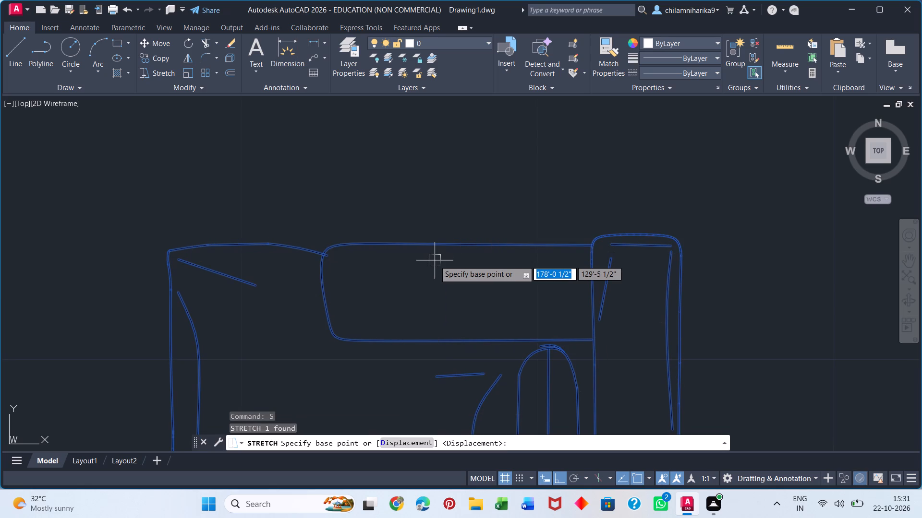
left_click(675, 242)
scroll(677, 114, "down", 5)
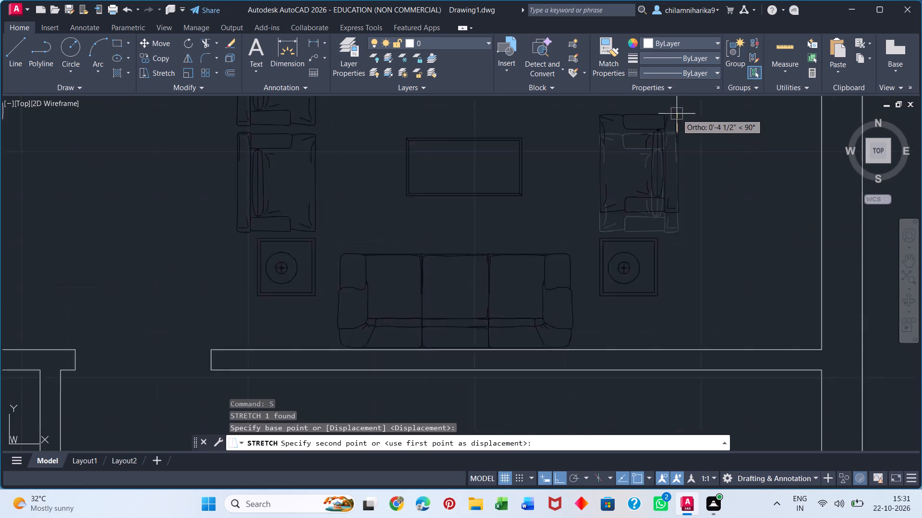
scroll(677, 114, "down", 3)
middle_click_drag(671, 120, 592, 336)
scroll(595, 314, "up", 4)
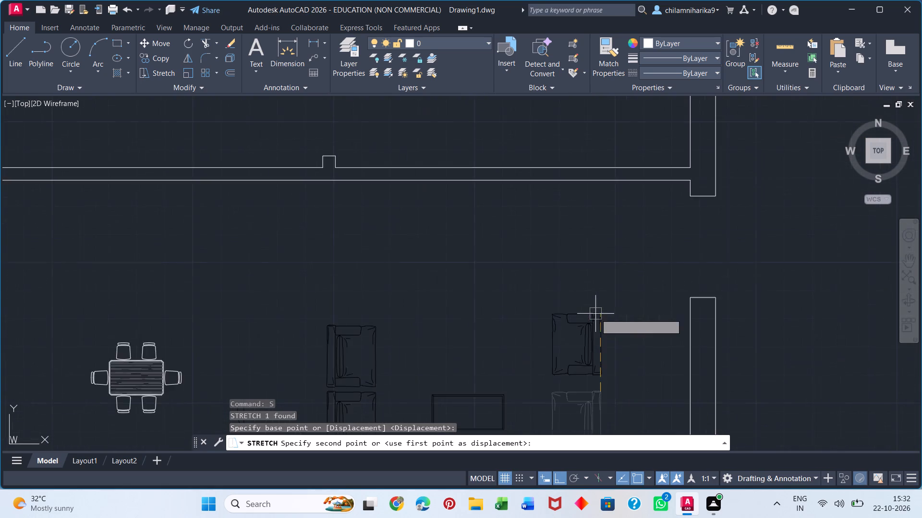
scroll(594, 314, "down", 2)
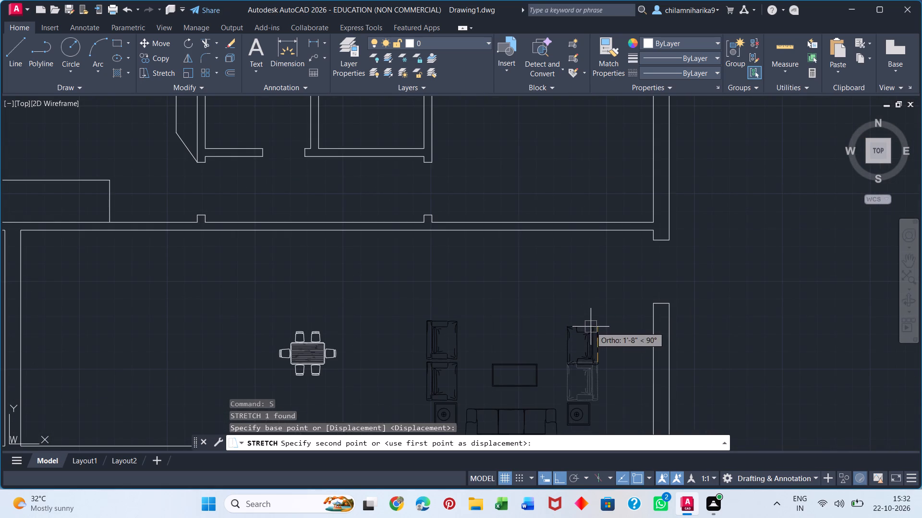
left_click(591, 327)
Use Stretch from the armchair's lower arm edge to shift it partway back down toward the side table.
scroll(583, 359, "up", 2)
middle_click_drag(578, 389, 574, 335)
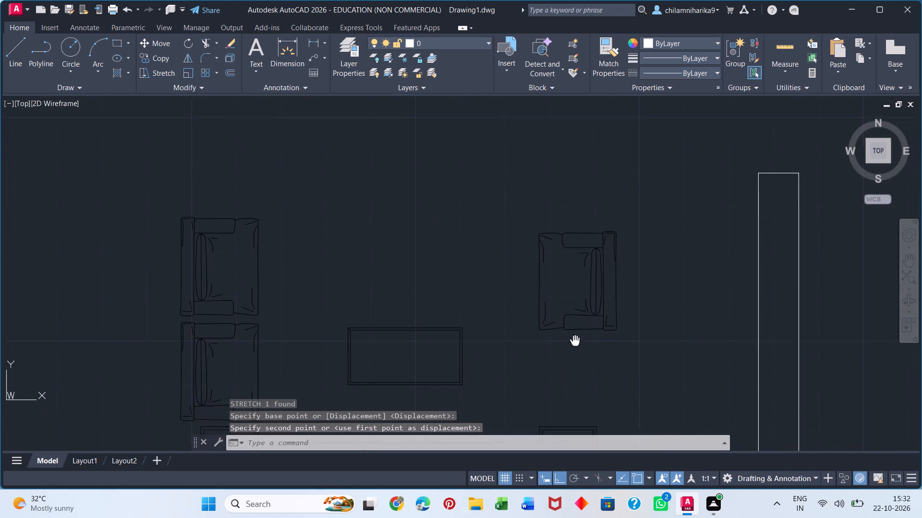
middle_click_drag(574, 335, 573, 322)
left_click(571, 306)
key("s")
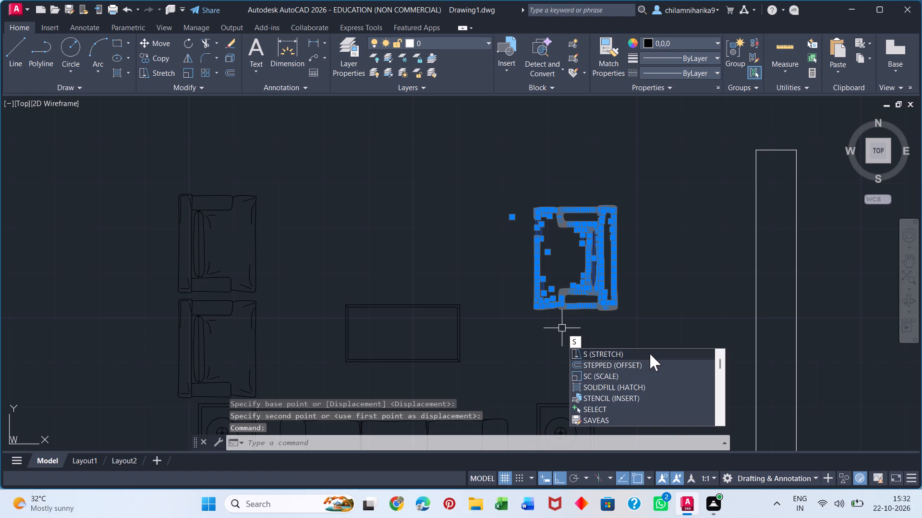
left_click(650, 353)
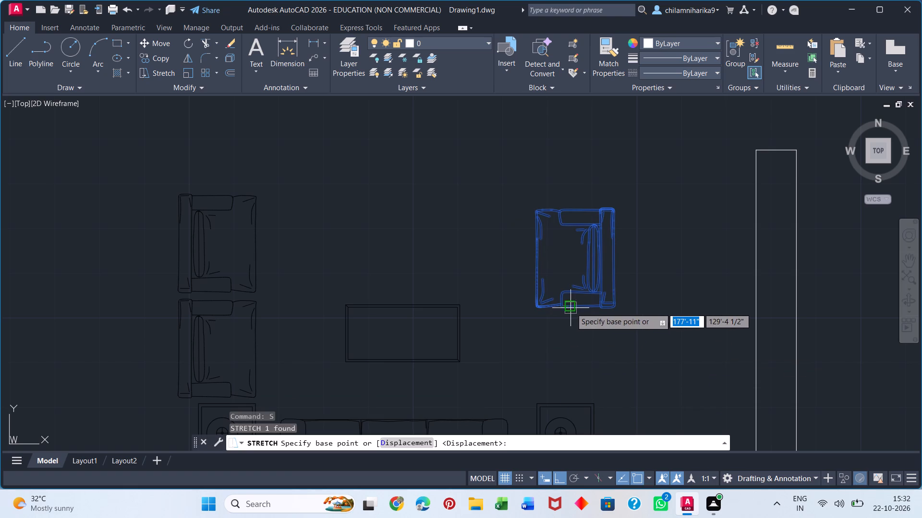
scroll(573, 306, "up", 8)
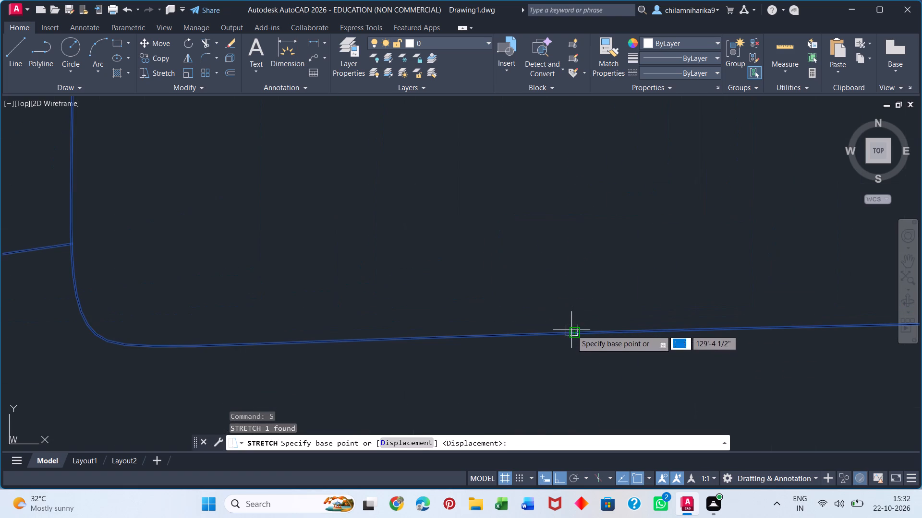
left_click(572, 331)
scroll(558, 398, "down", 10)
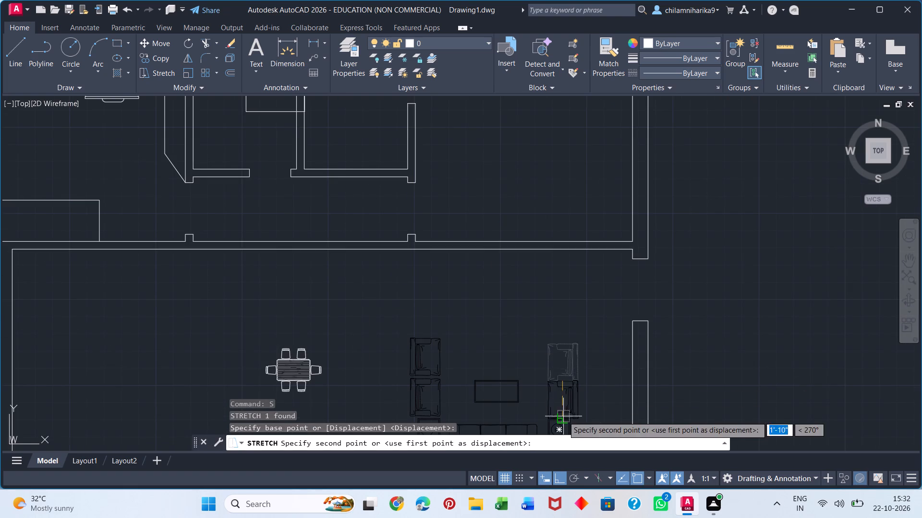
middle_click_drag(562, 404, 574, 282)
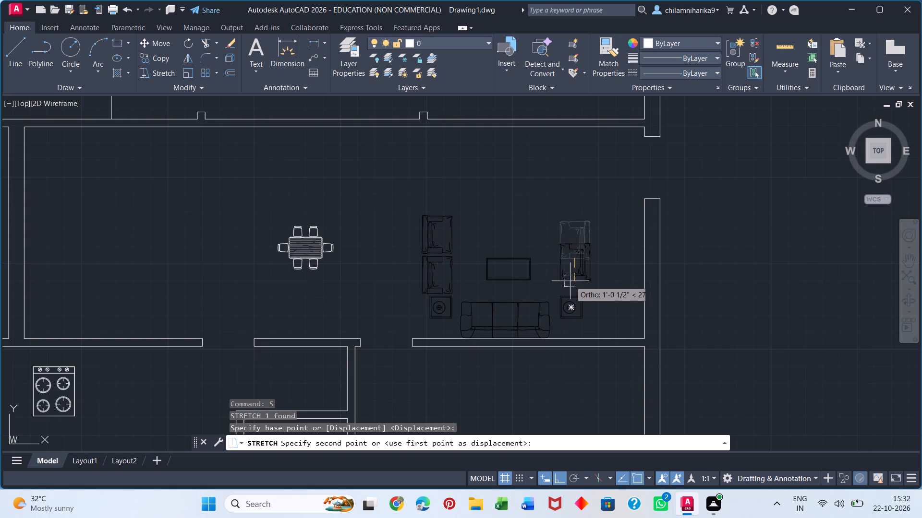
left_click(572, 277)
key("Escape")
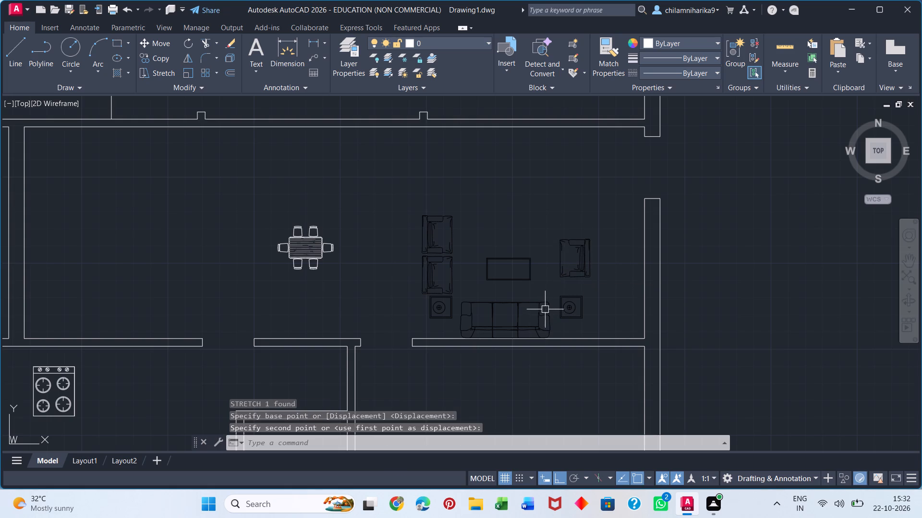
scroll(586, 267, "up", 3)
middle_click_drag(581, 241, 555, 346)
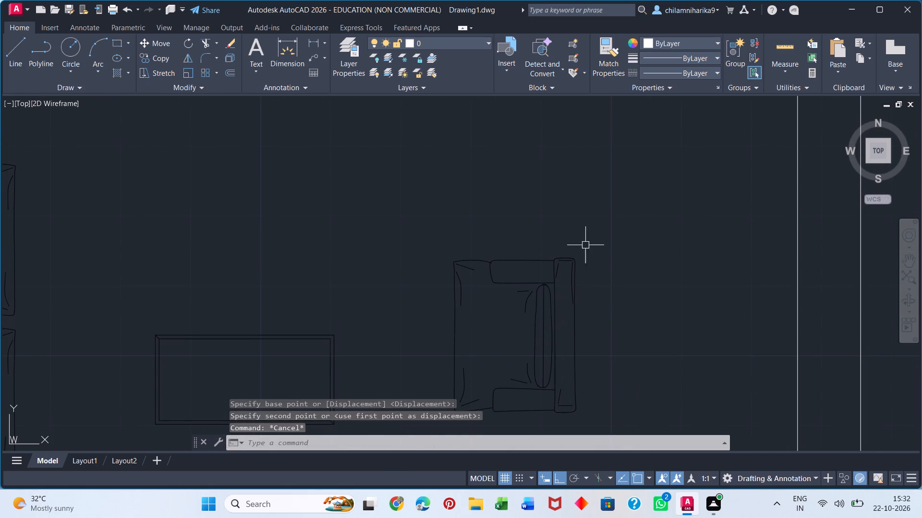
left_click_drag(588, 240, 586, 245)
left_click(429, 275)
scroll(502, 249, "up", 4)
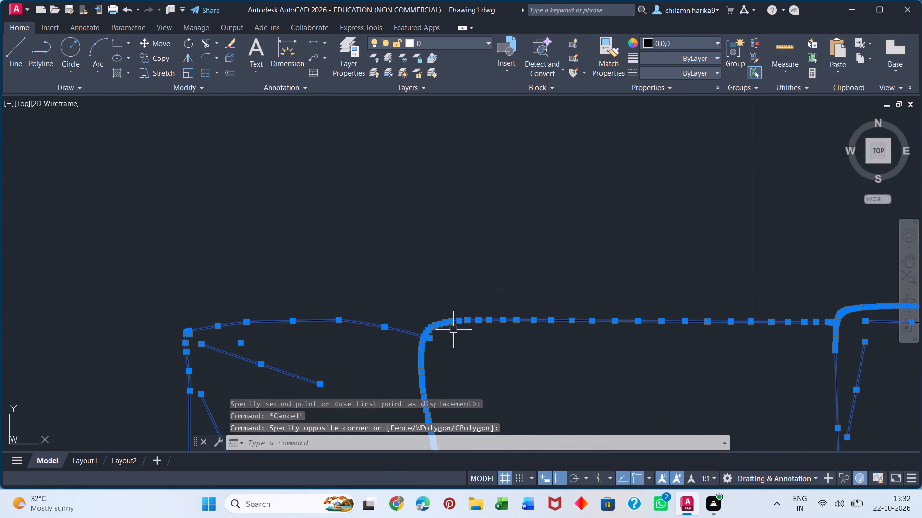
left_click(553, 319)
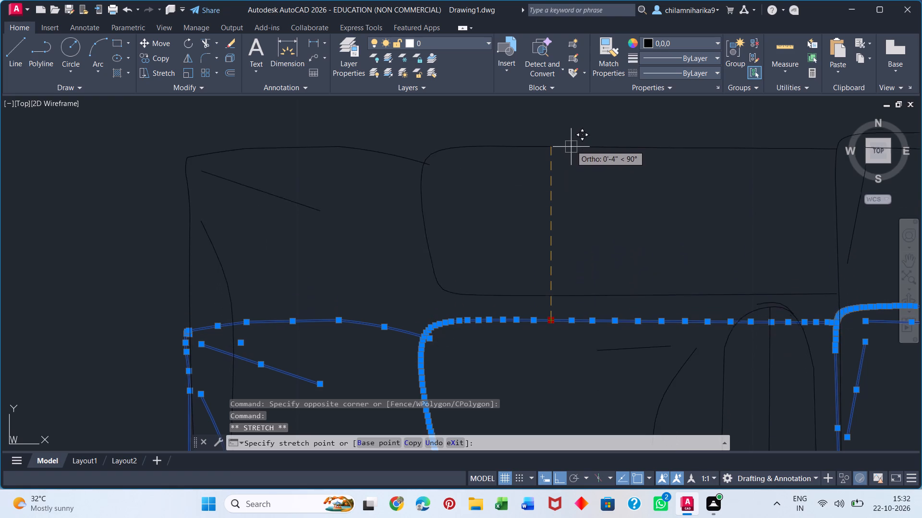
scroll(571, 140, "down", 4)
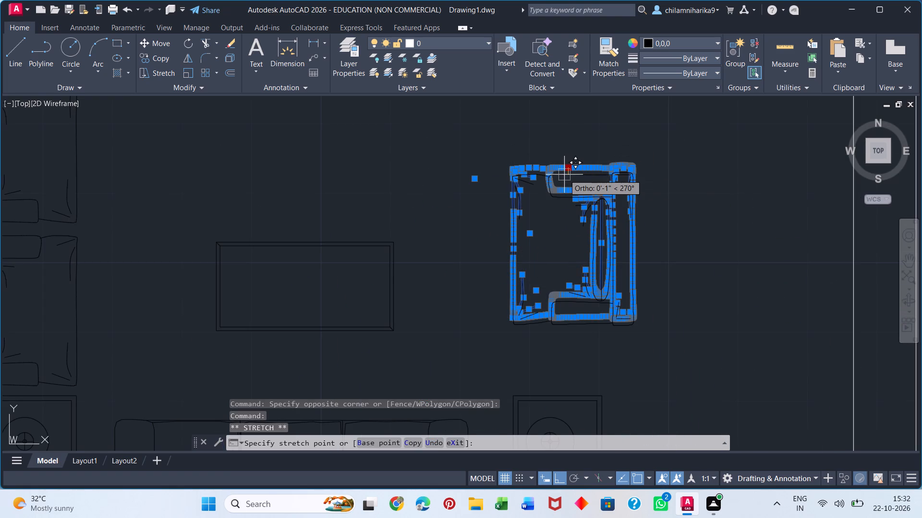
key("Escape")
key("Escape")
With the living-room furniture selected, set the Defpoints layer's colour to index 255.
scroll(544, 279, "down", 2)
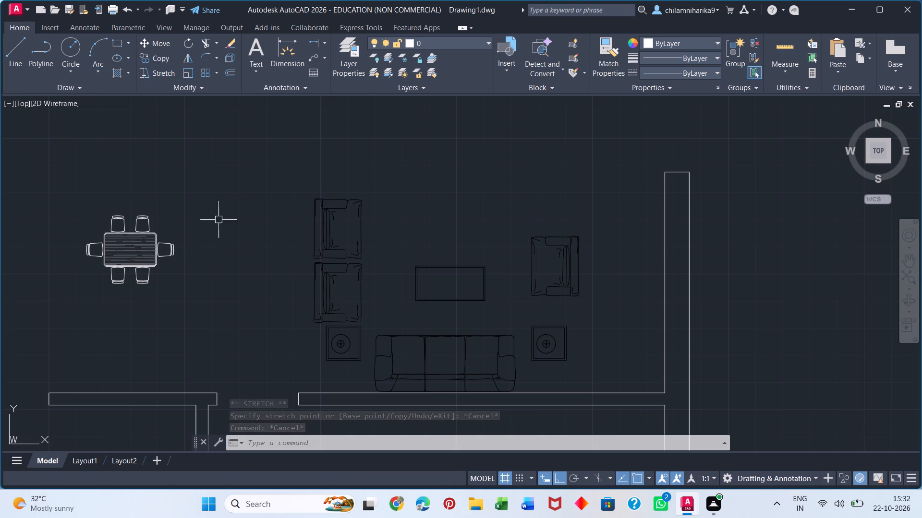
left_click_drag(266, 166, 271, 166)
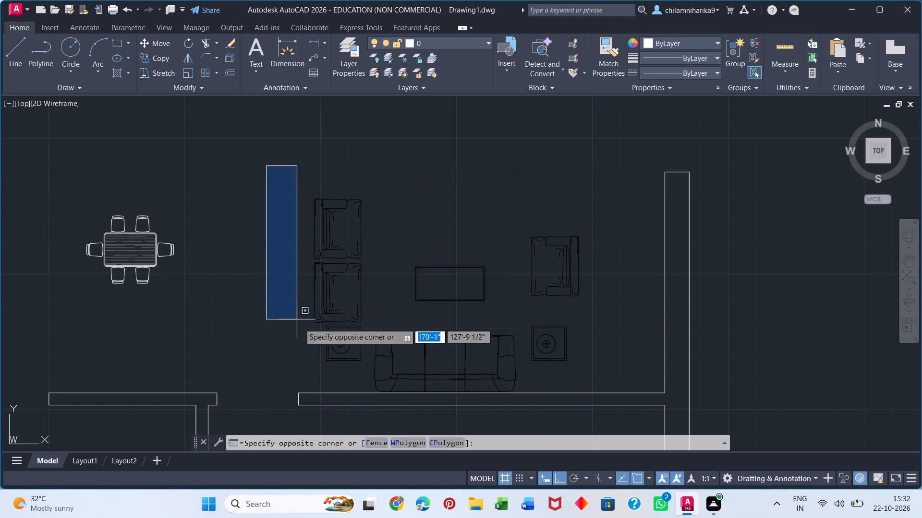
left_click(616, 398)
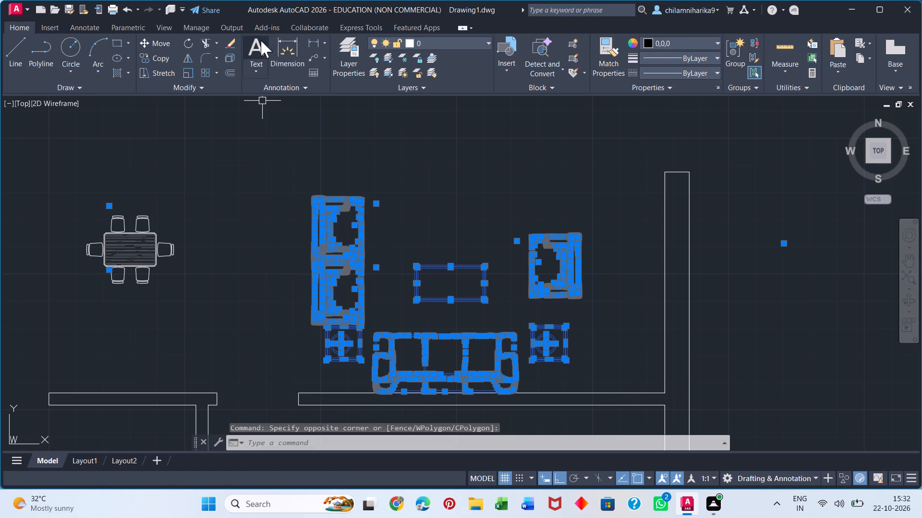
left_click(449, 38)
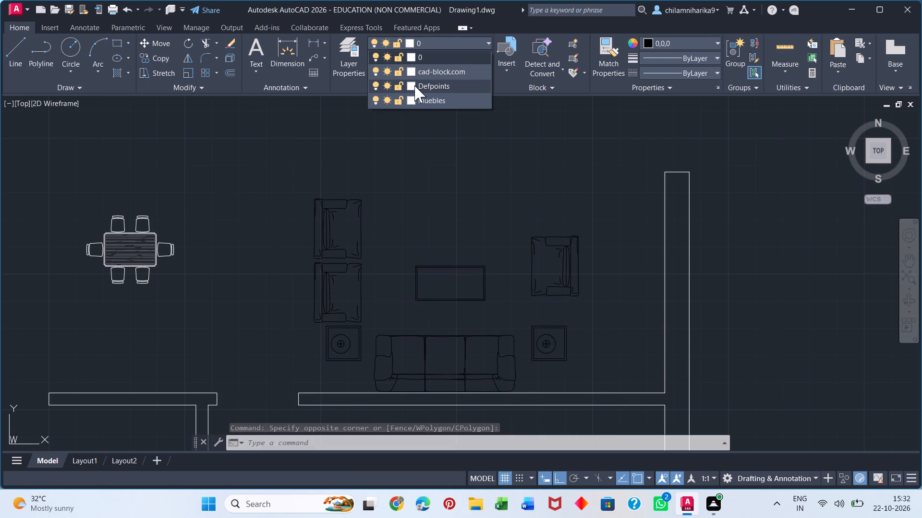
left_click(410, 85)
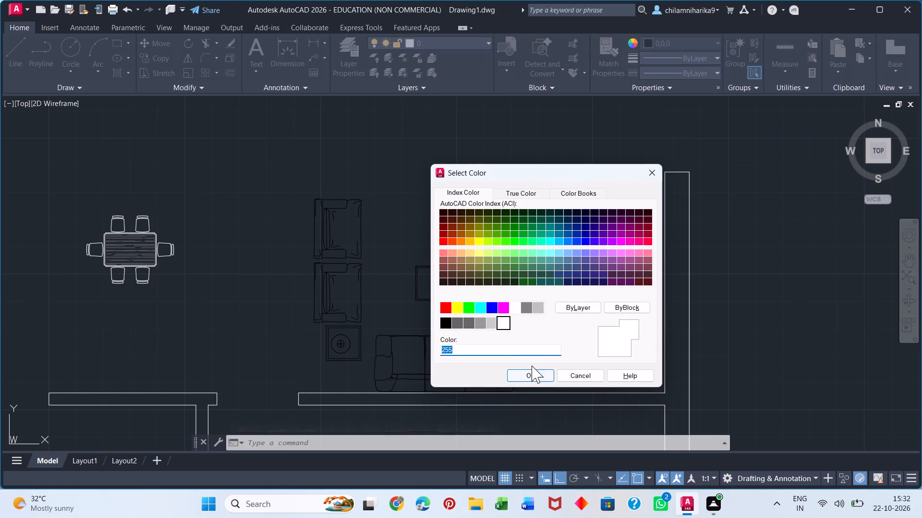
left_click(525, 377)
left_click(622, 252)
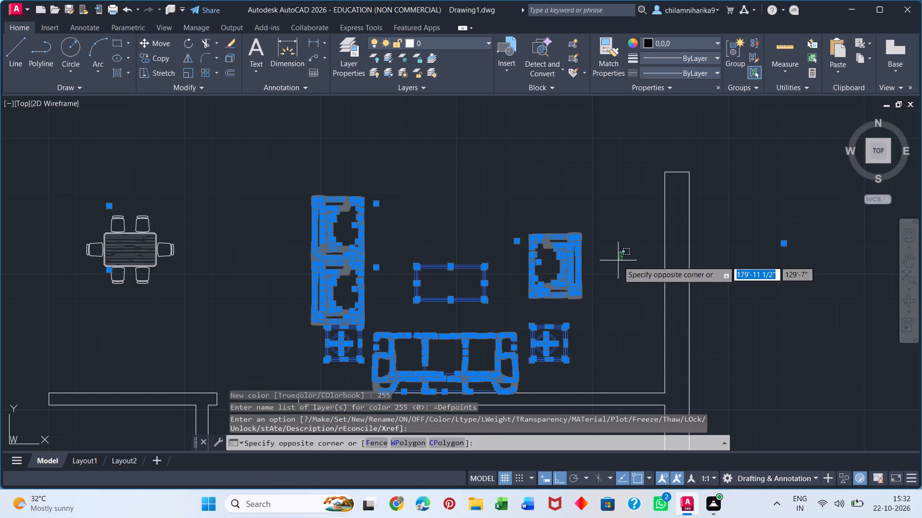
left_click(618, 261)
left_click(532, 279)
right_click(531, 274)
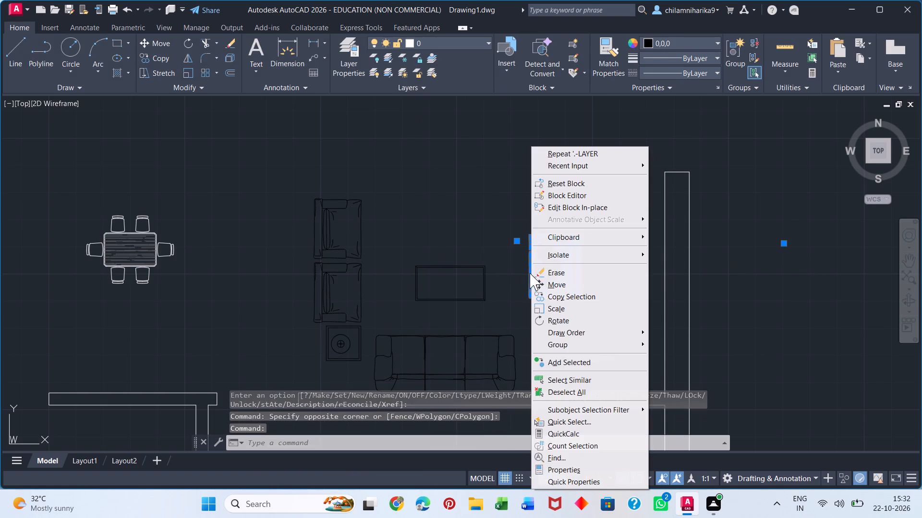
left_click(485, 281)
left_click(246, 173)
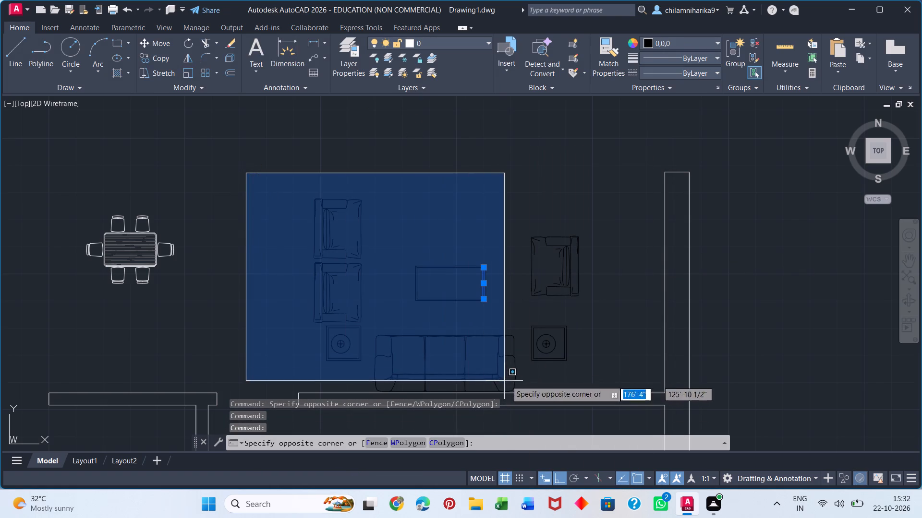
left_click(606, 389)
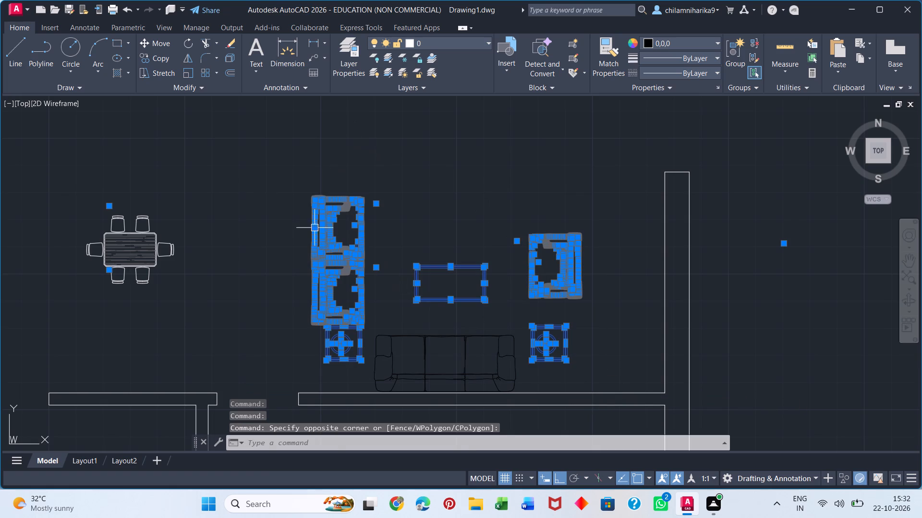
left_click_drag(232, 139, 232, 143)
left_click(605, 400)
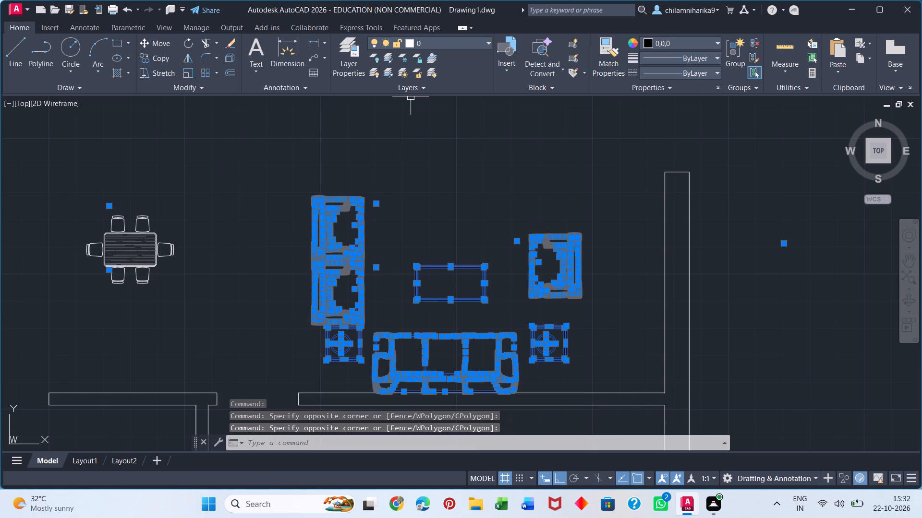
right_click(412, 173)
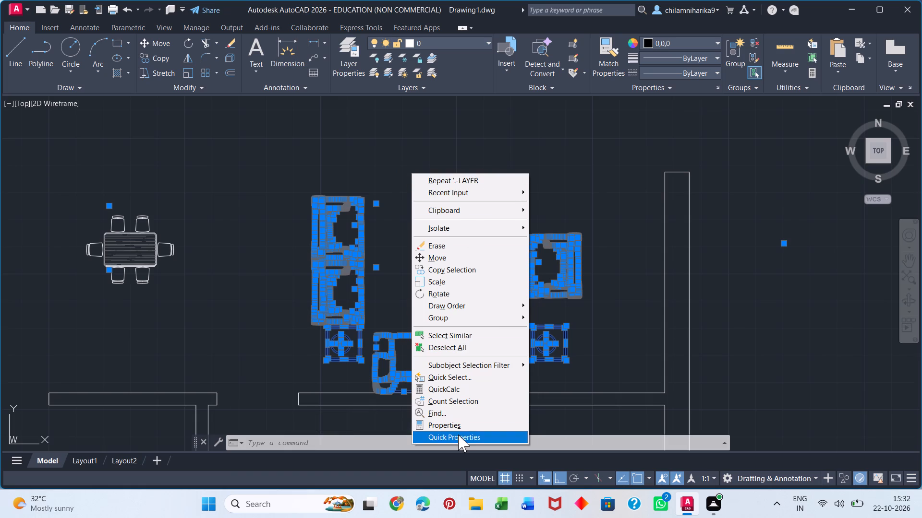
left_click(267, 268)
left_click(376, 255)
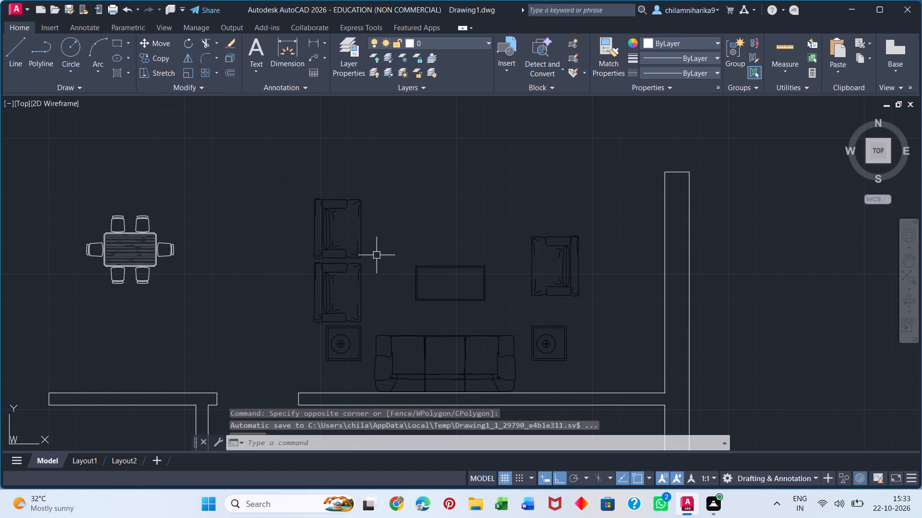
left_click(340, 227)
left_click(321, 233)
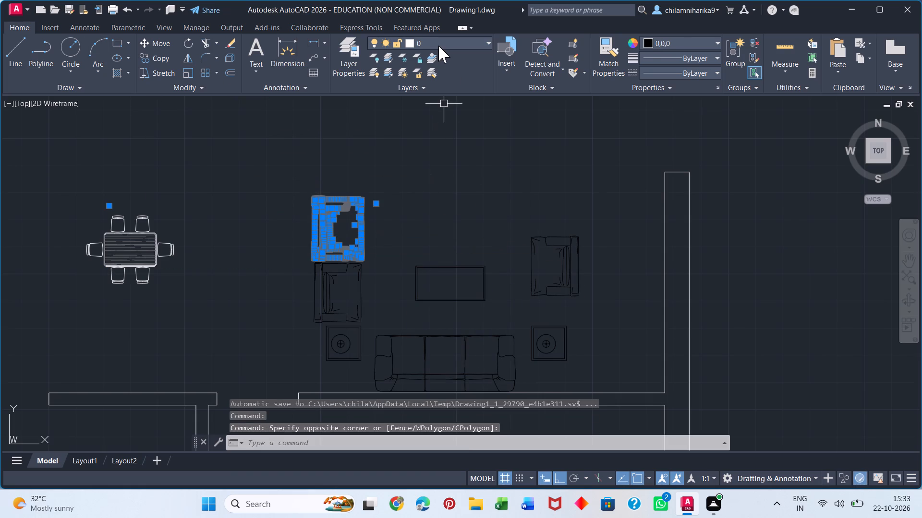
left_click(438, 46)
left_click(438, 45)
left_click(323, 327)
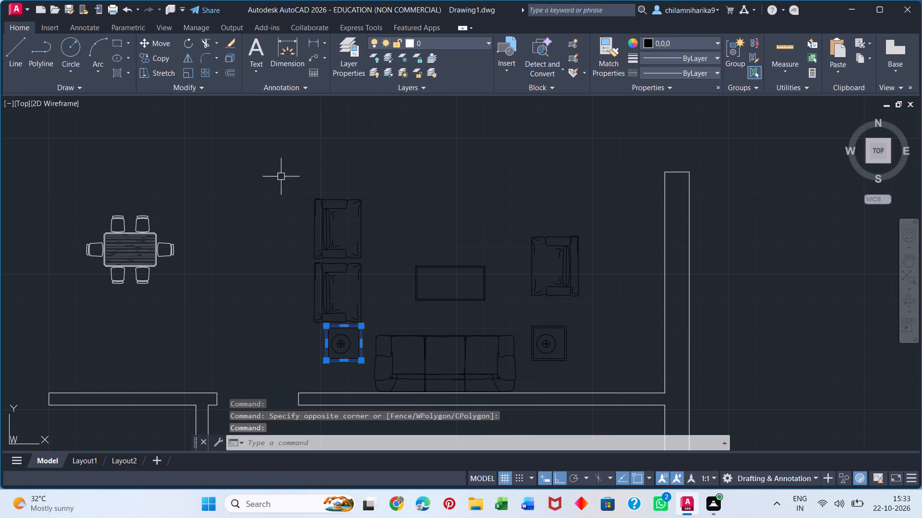
Set the object colour of the sofa, armchairs, side tables and coffee table to ByBlock.
left_click(280, 175)
left_click_drag(294, 165, 366, 316)
left_click(282, 133)
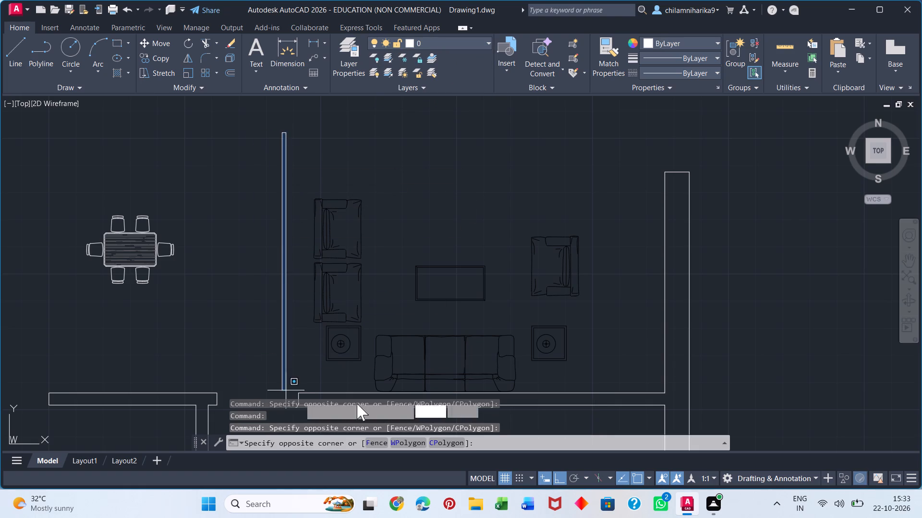
left_click_drag(629, 399, 629, 390)
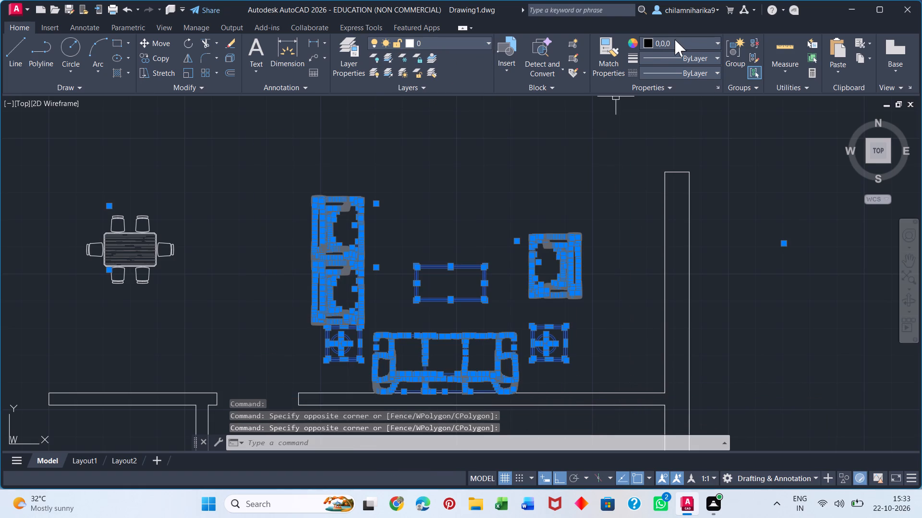
left_click(682, 40)
left_click(650, 70)
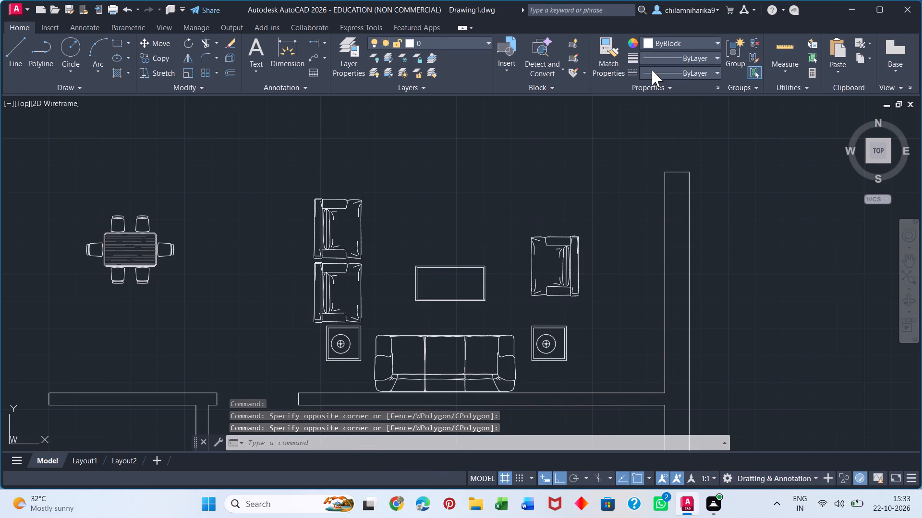
key("Escape")
left_click(602, 205)
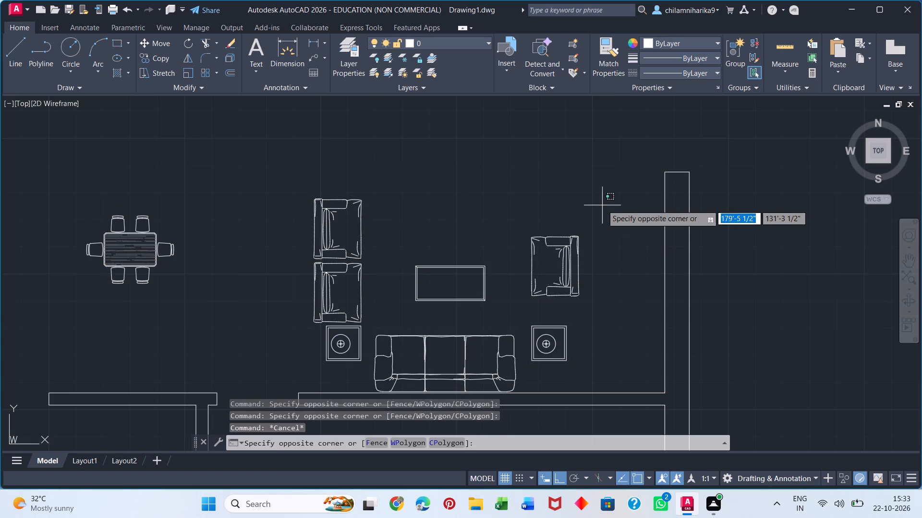
left_click(602, 205)
left_click_drag(594, 187, 589, 188)
Move the whole living-room furniture group about 2'-0" horizontally toward the outer wall beside it, away from the dining table.
scroll(536, 275, "down", 4)
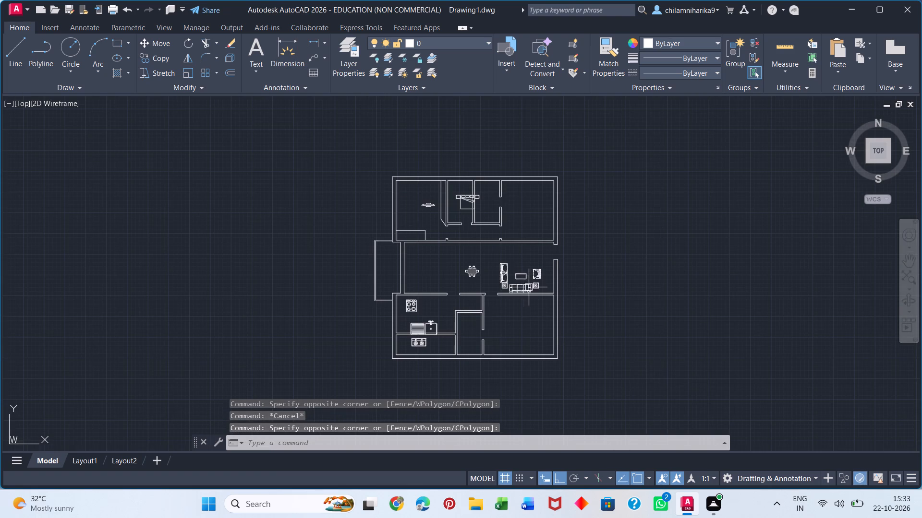
middle_click_drag(533, 291, 516, 293)
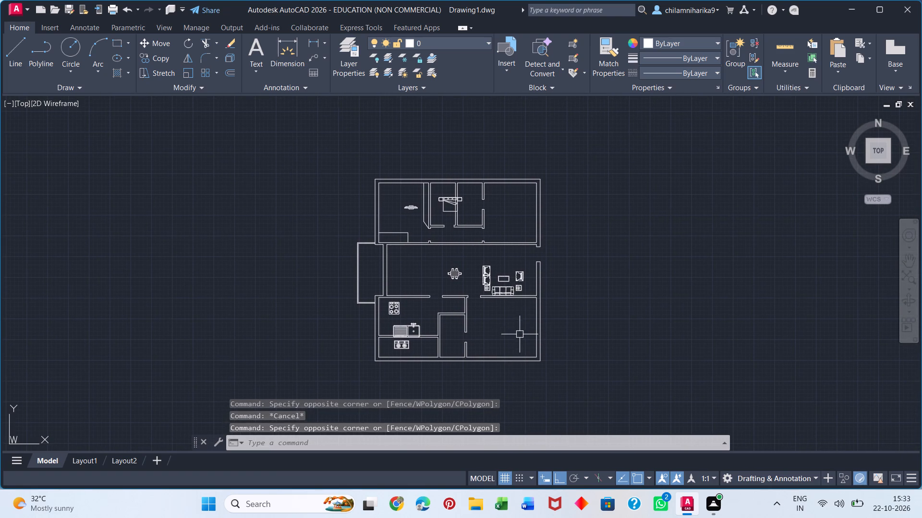
scroll(507, 341, "up", 1)
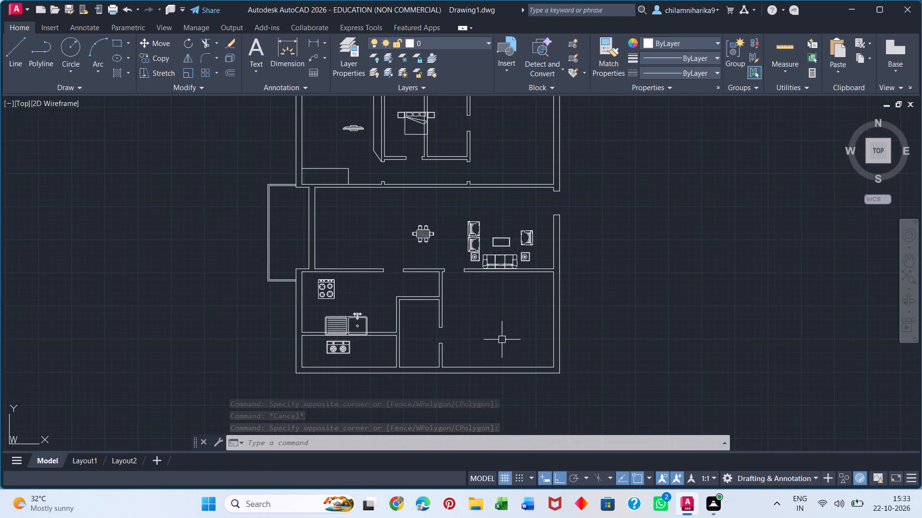
scroll(500, 338, "up", 2)
scroll(500, 338, "down", 2)
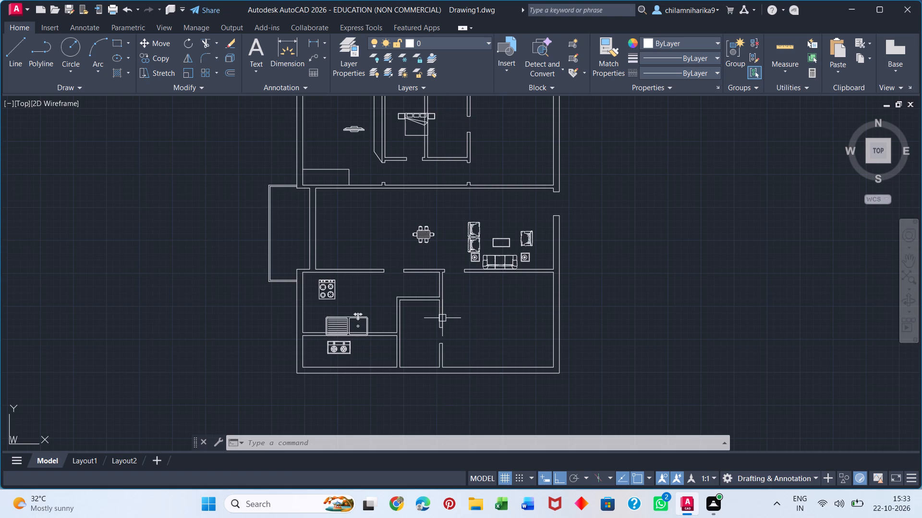
scroll(494, 215, "up", 2)
left_click_drag(422, 207, 415, 216)
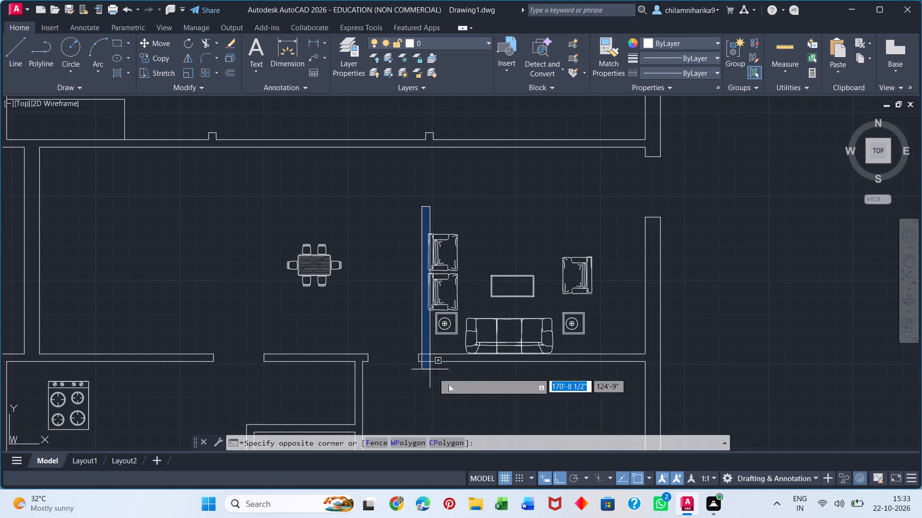
left_click(611, 360)
key("m")
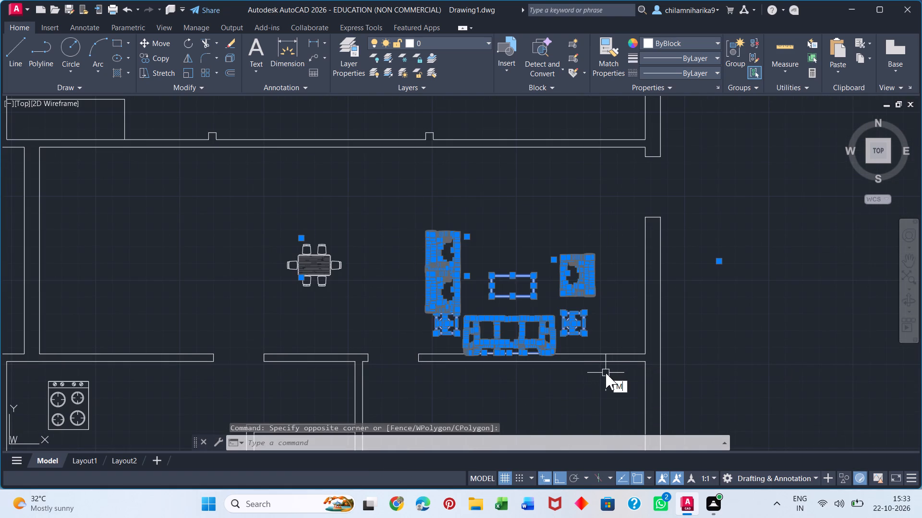
key("Return")
left_click(586, 336)
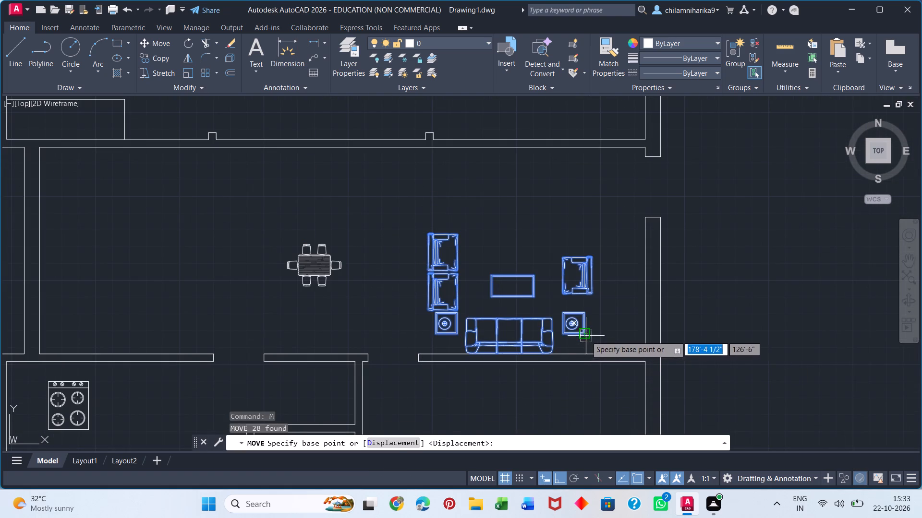
left_click(624, 331)
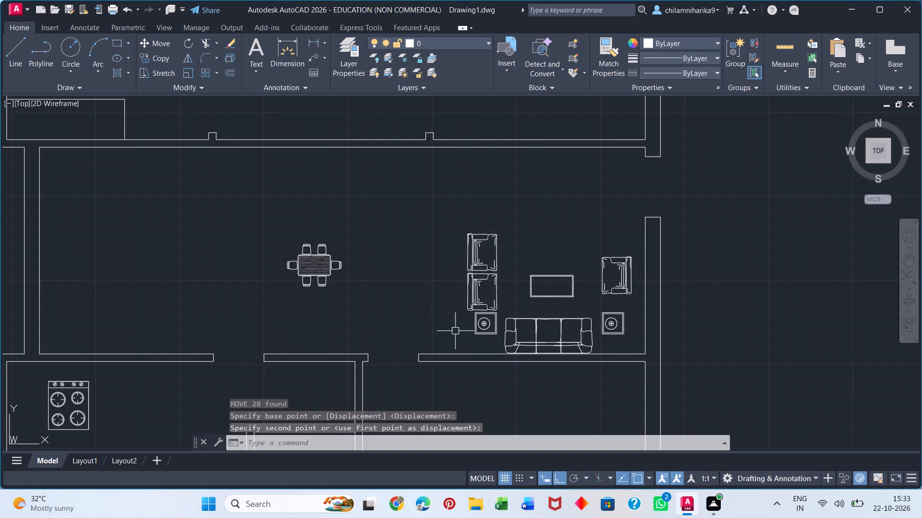
key("space")
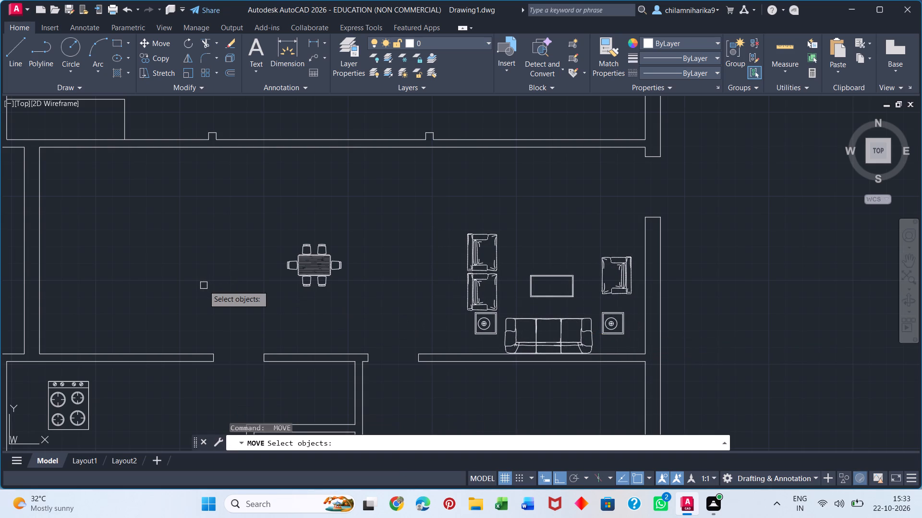
key("Escape")
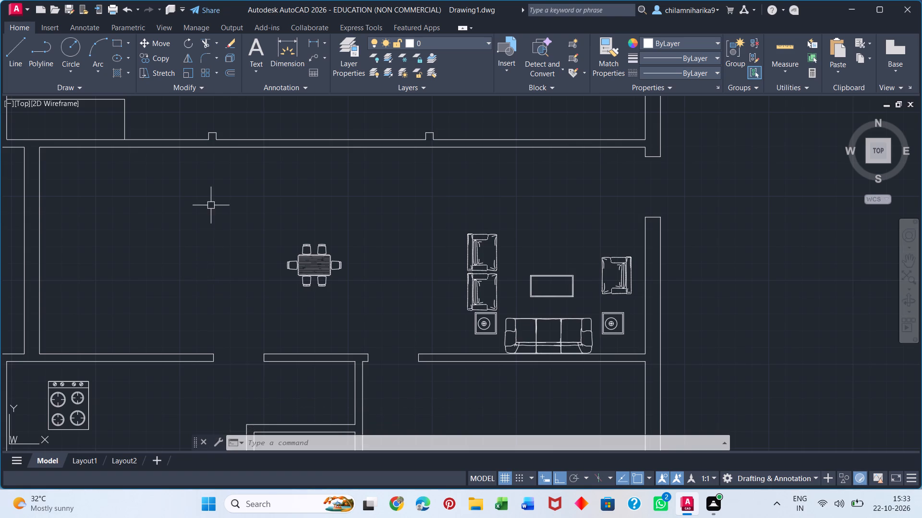
Draw a line from the partition corner beside the kitchen, 2' toward the sink, turning straight down to the lower outer wall's inner face.
scroll(192, 216, "down", 3)
scroll(204, 389, "up", 3)
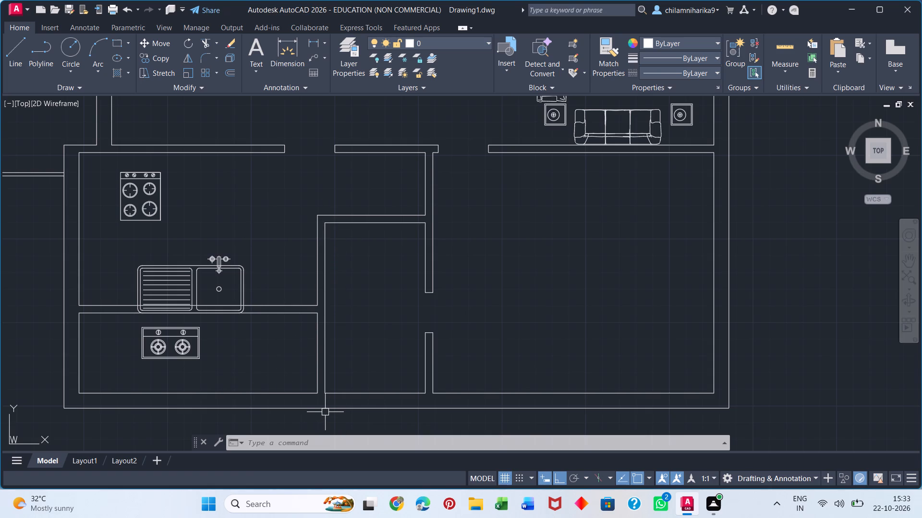
key("l")
key("Return")
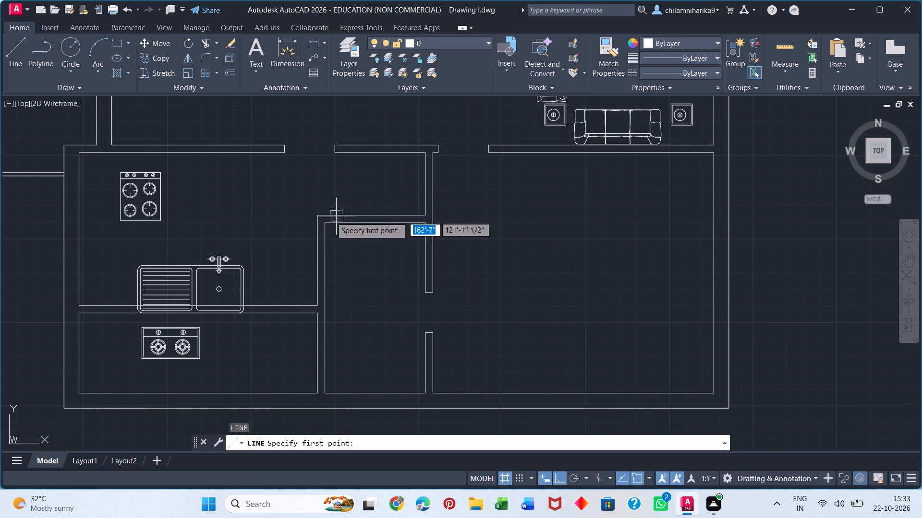
left_click(315, 217)
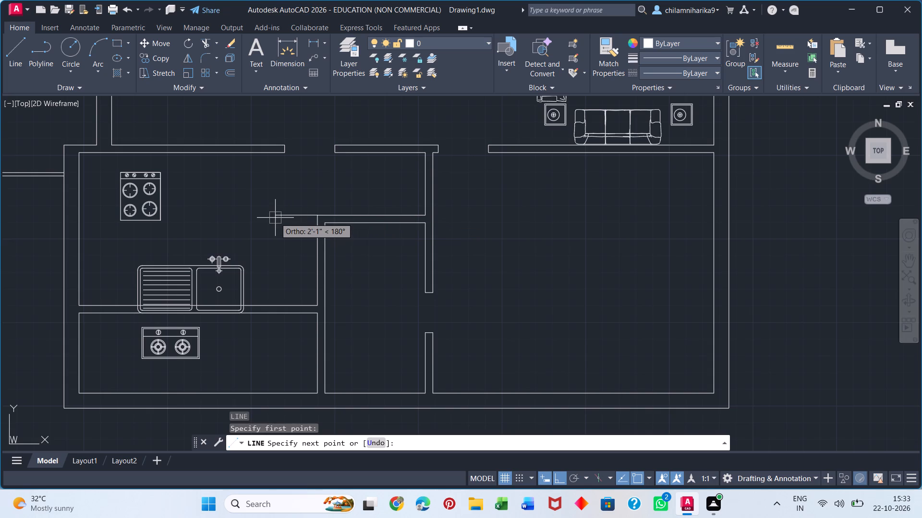
type("2'")
key("Return")
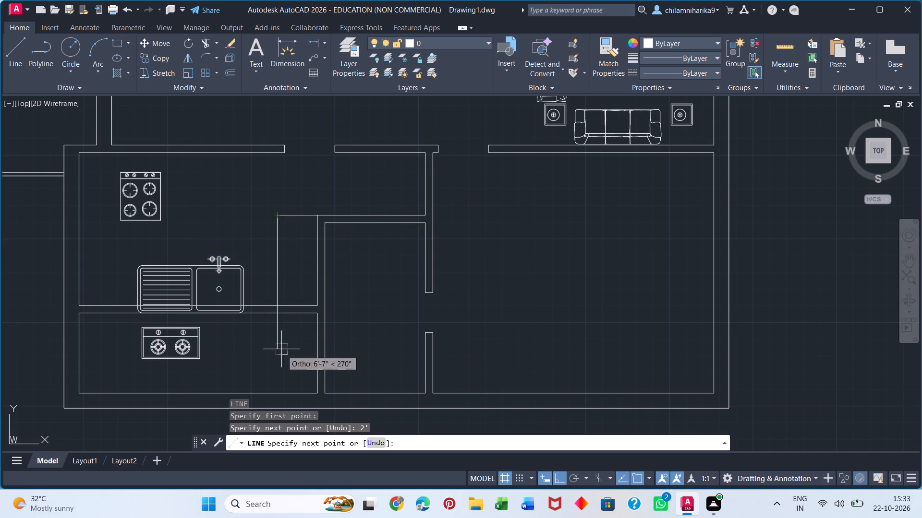
left_click(277, 394)
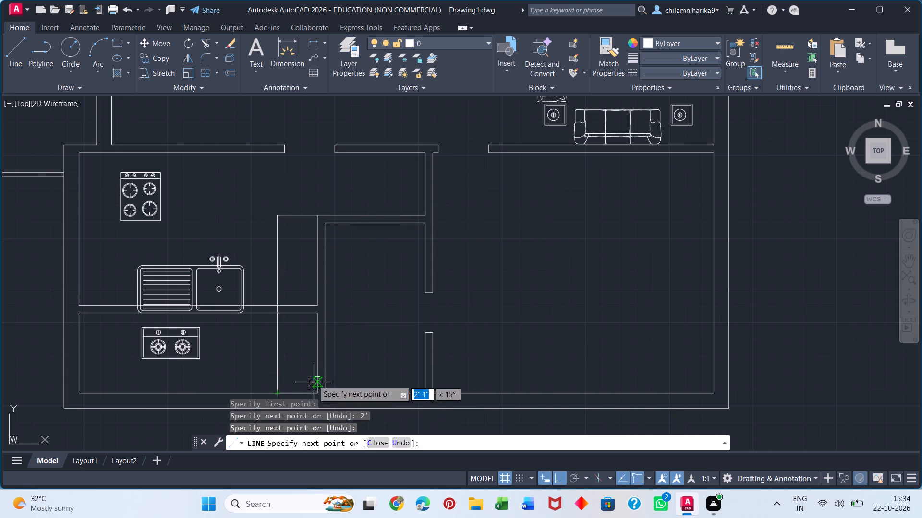
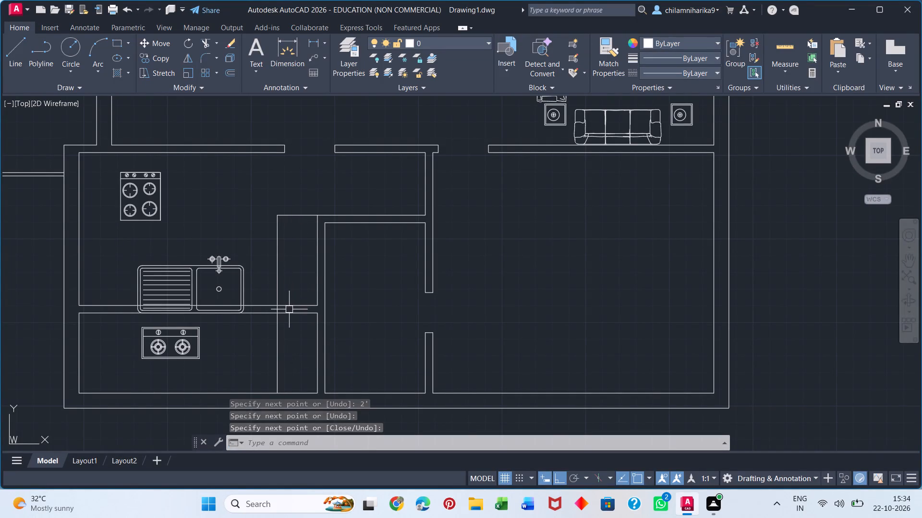
Draw two crossing diagonal lines between the opposite corners of the small compartment beside the two-burner stove.
key("l")
key("Return")
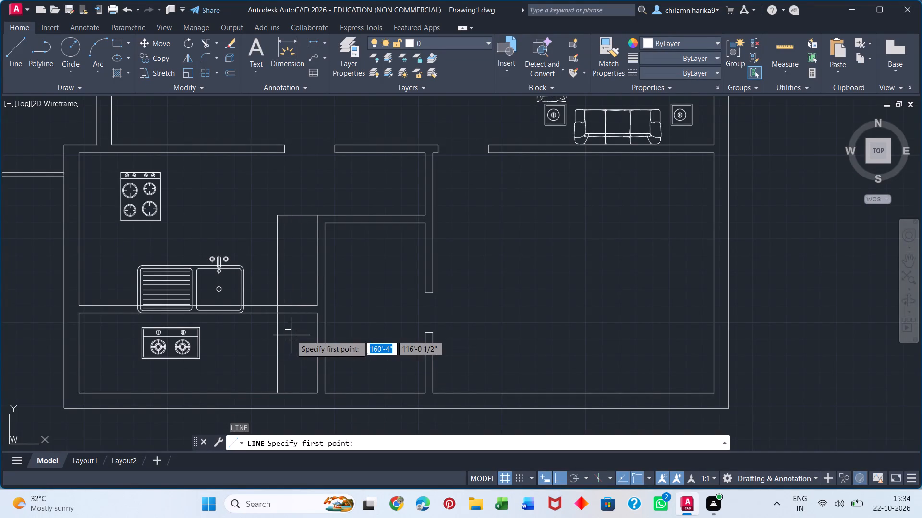
left_click(319, 312)
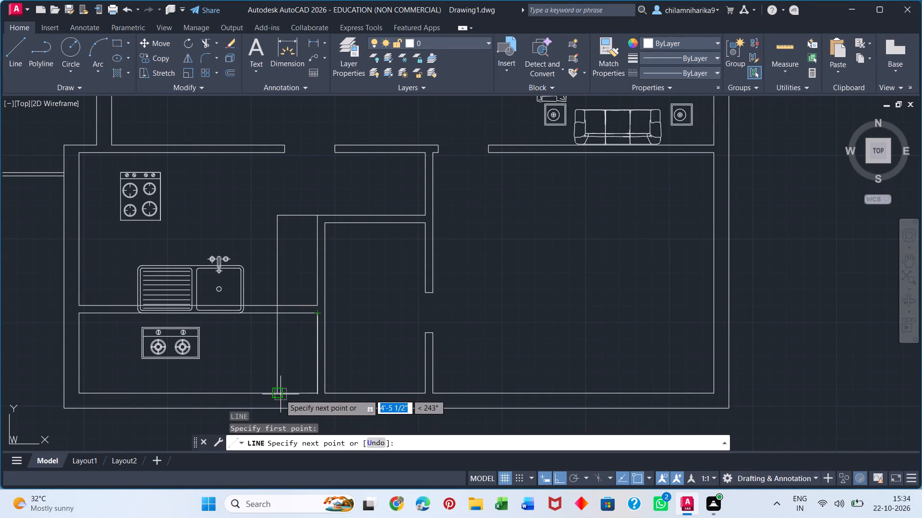
left_click(280, 394)
key("space")
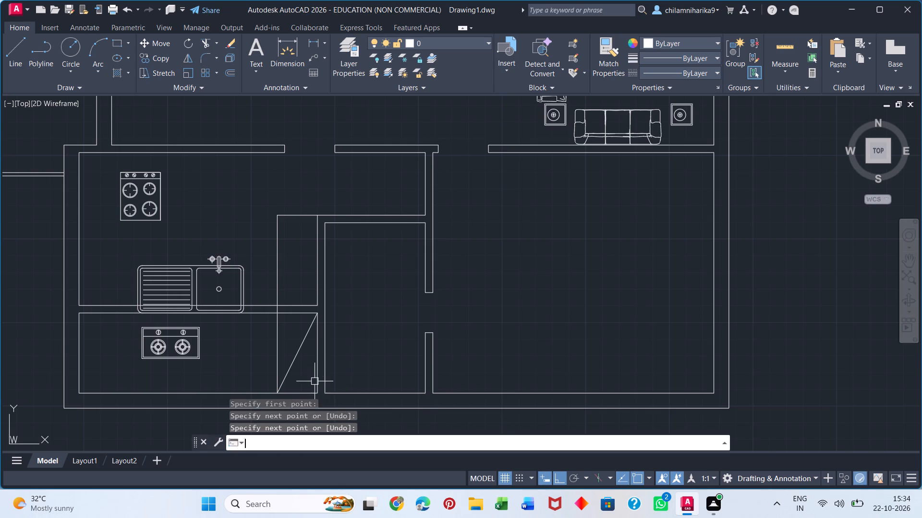
key("space")
left_click(275, 315)
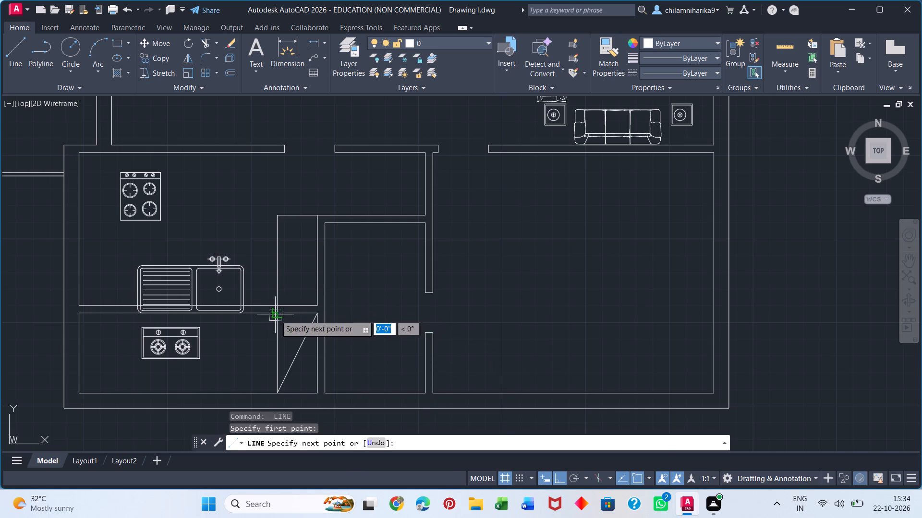
left_click(315, 392)
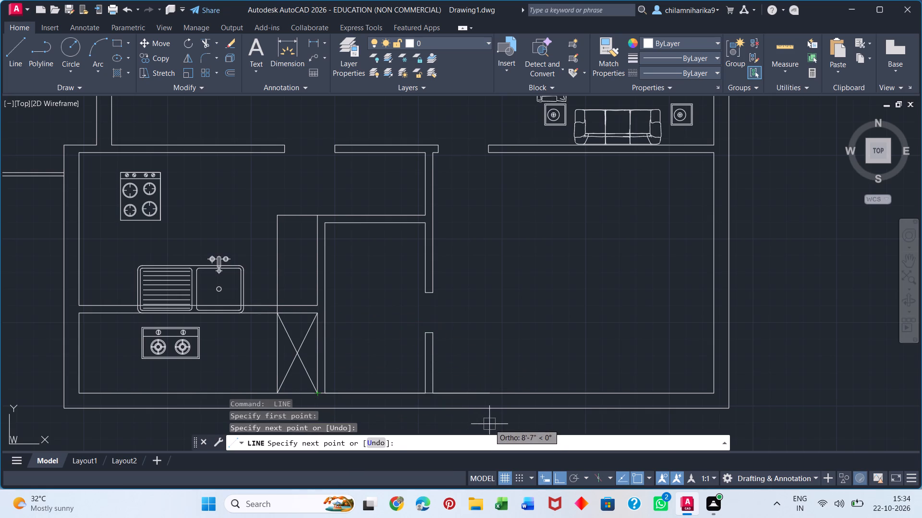
key("space")
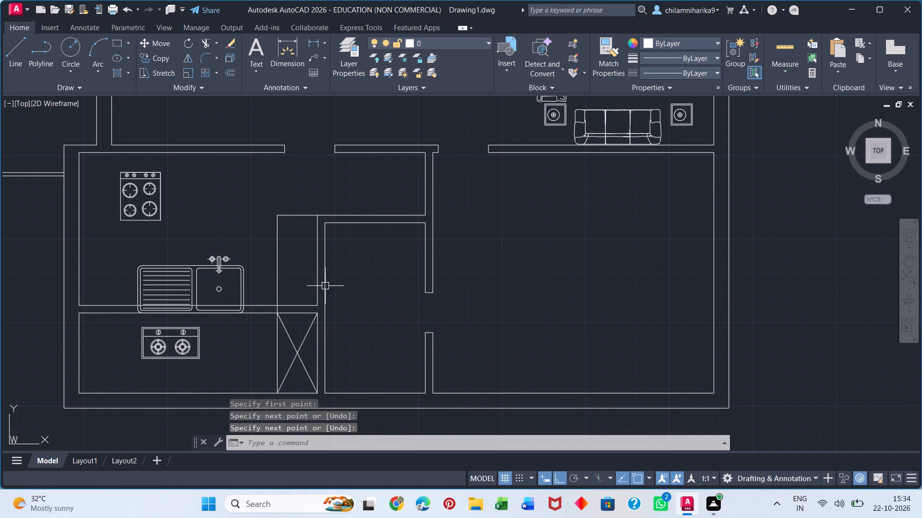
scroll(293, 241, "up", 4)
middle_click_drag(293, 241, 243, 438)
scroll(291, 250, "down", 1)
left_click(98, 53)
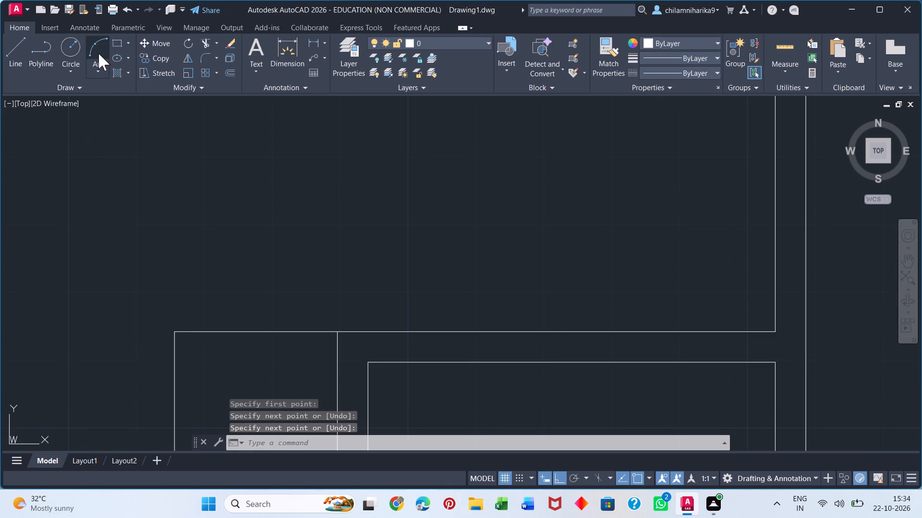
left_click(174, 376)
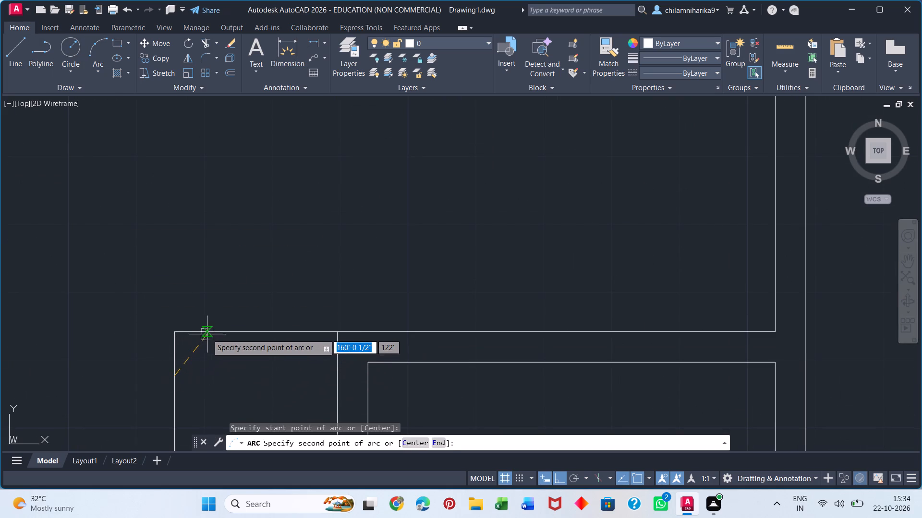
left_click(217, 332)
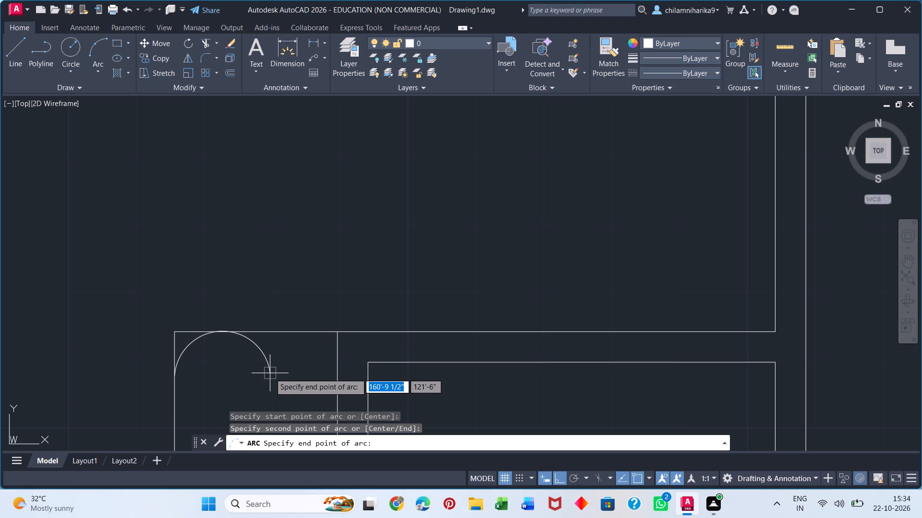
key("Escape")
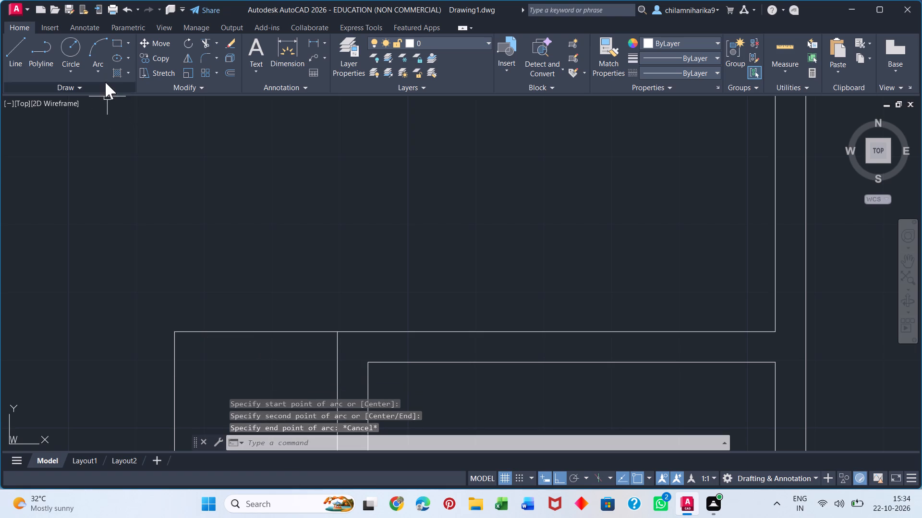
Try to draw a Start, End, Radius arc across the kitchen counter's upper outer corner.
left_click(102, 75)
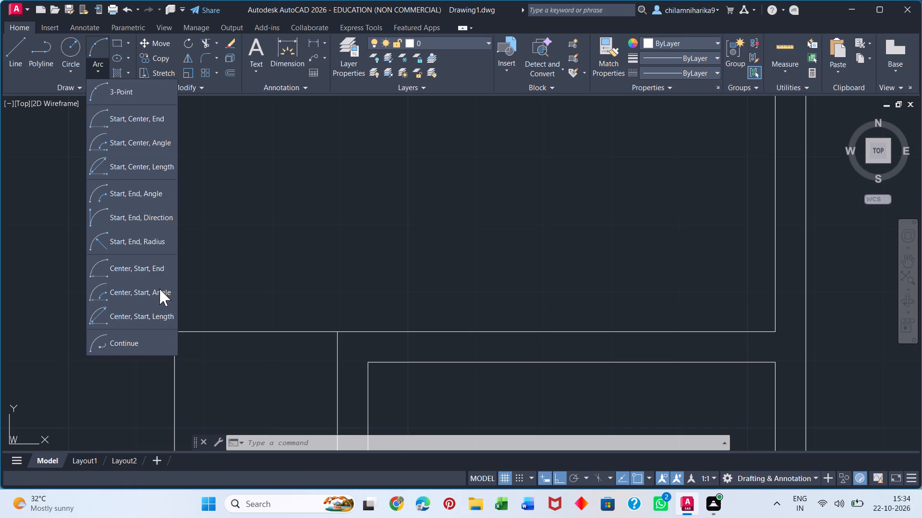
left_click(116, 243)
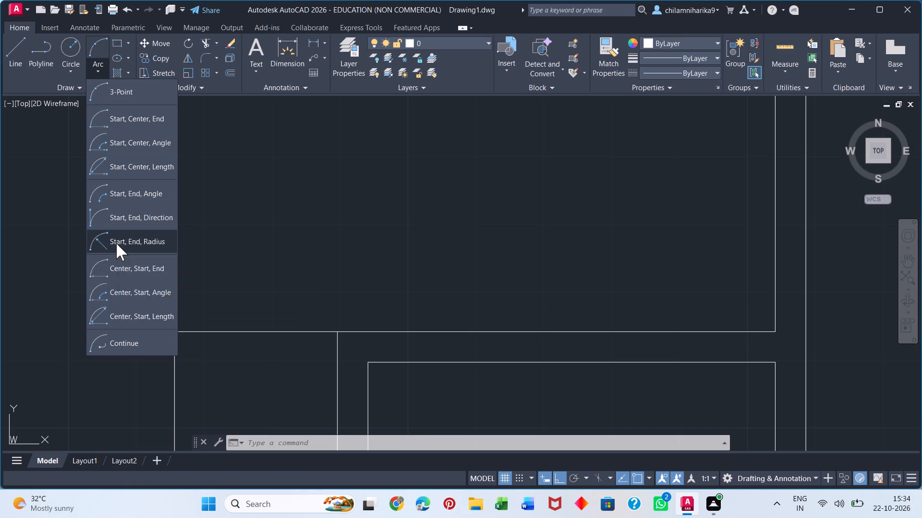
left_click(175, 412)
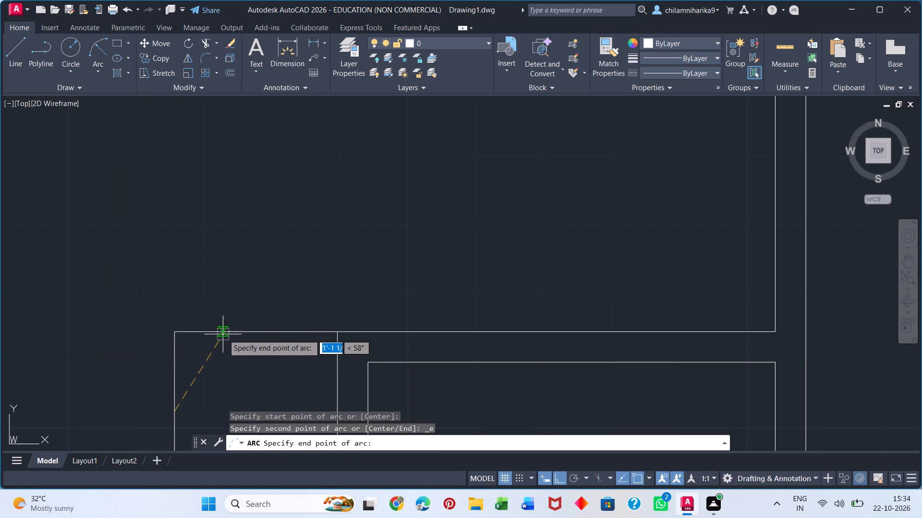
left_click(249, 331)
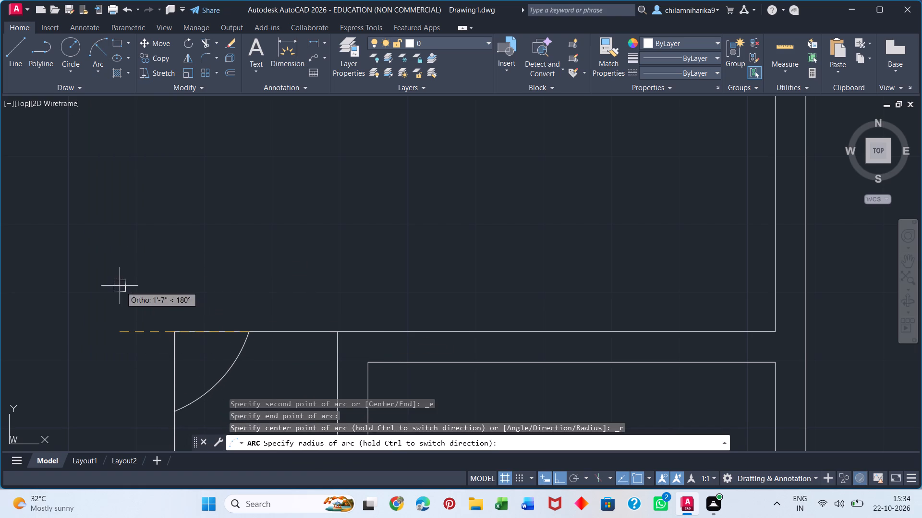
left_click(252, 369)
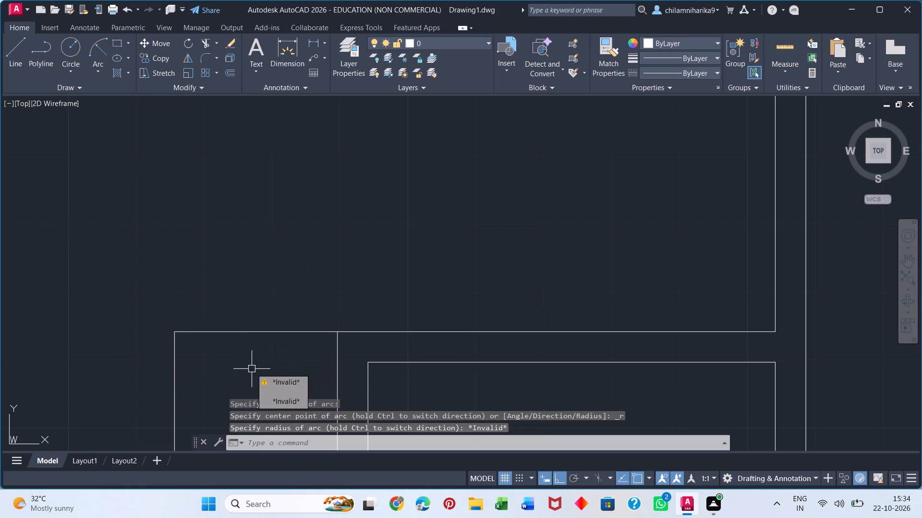
Draw a Start, End, Radius arc across the counter's upper outer corner, with a radius of about 10 1/2".
scroll(199, 313, "down", 5)
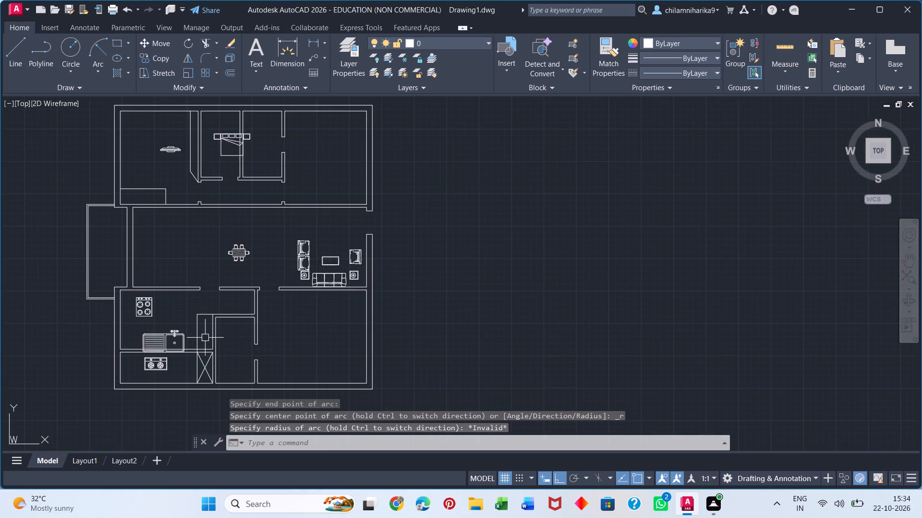
scroll(205, 338, "up", 4)
left_click(97, 52)
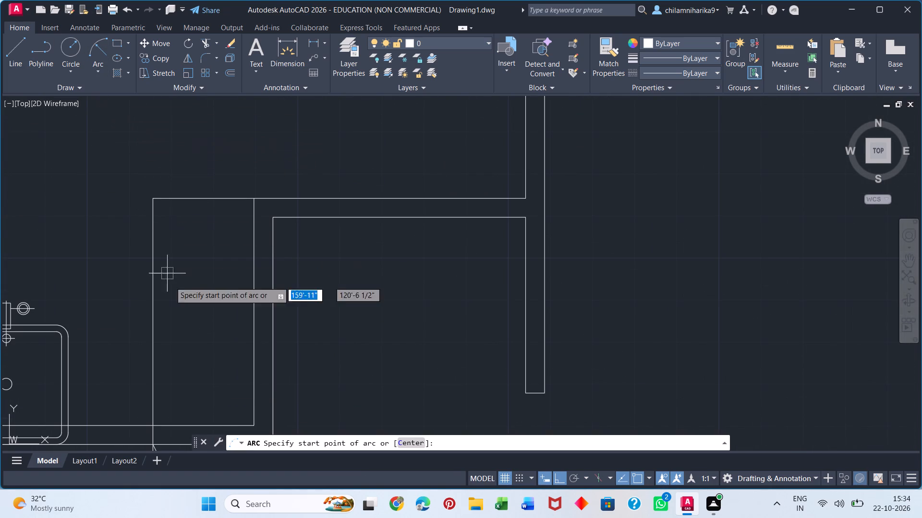
left_click(186, 195)
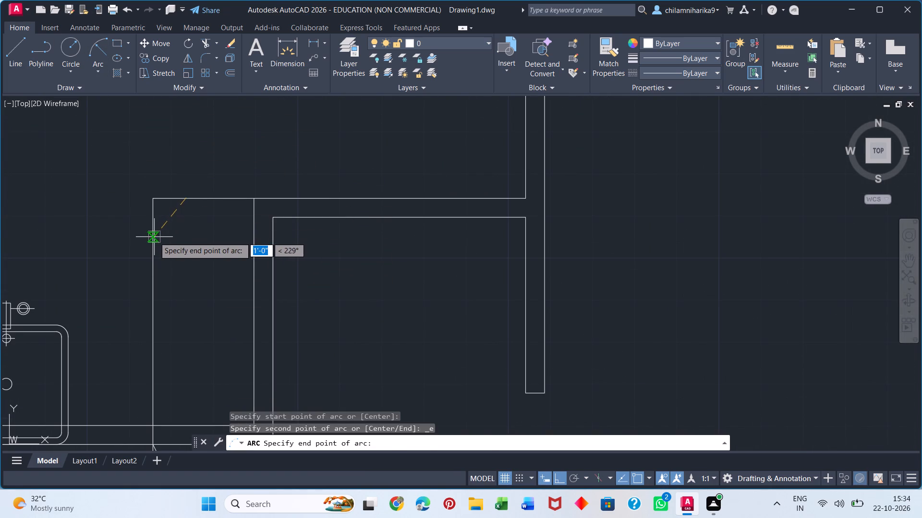
left_click(154, 237)
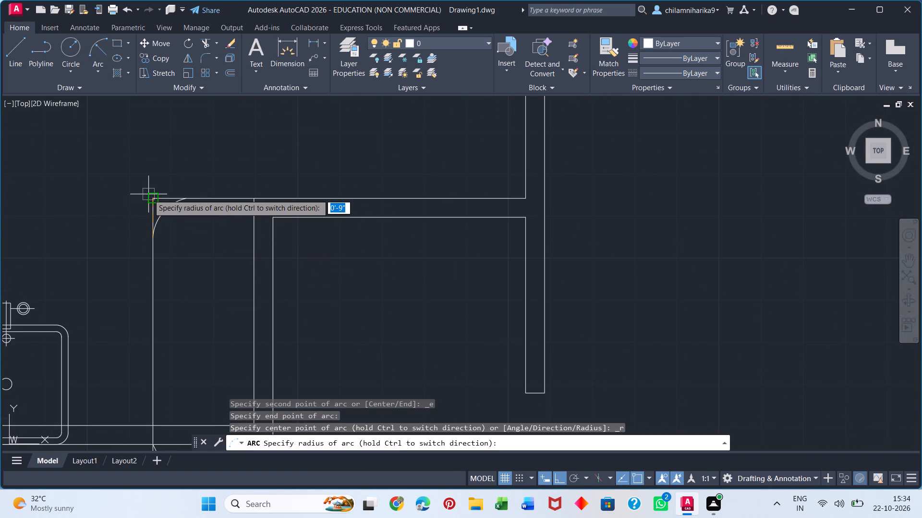
scroll(143, 193, "up", 4)
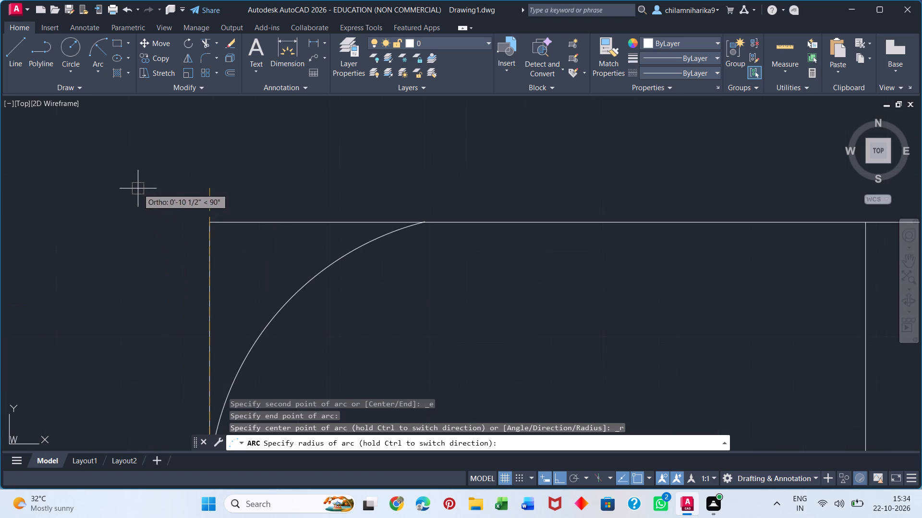
left_click(136, 188)
scroll(199, 234, "down", 4)
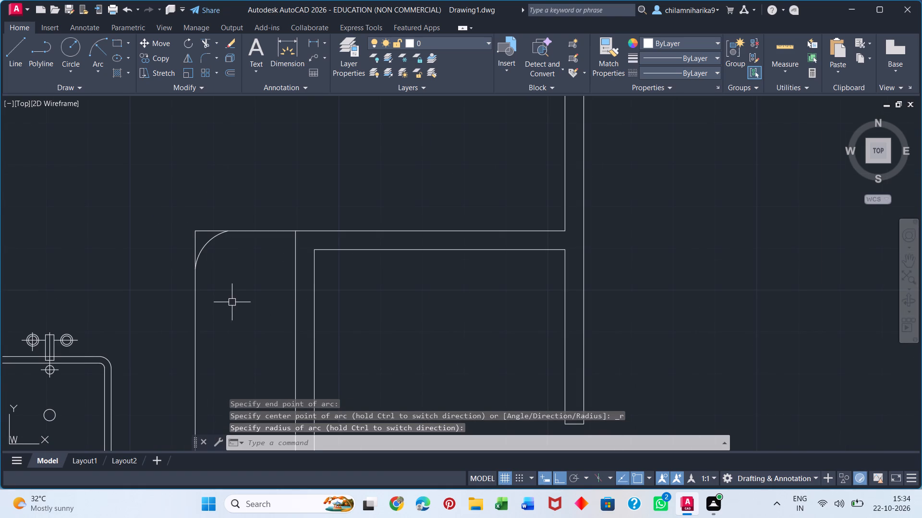
key("Escape")
Trim the horizontal and vertical counter lines beyond the arc to leave a rounded corner.
type("TR")
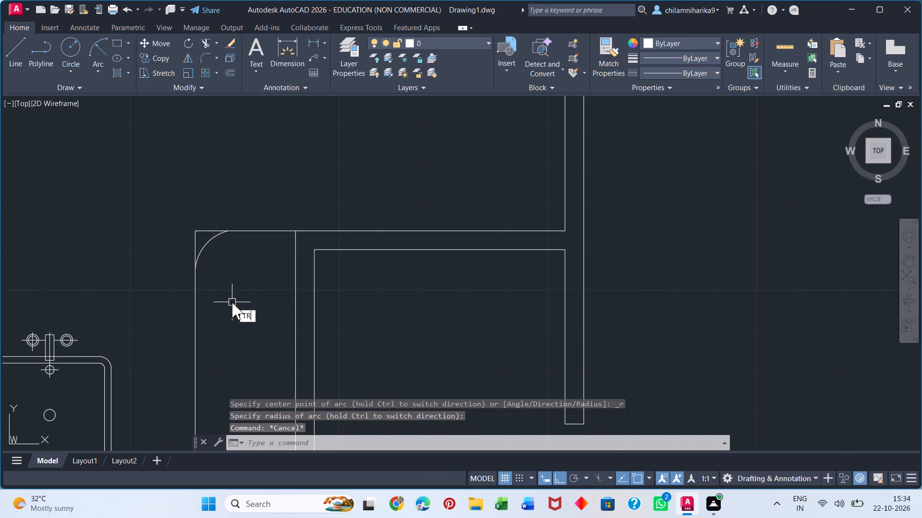
key("Return")
left_click(203, 231)
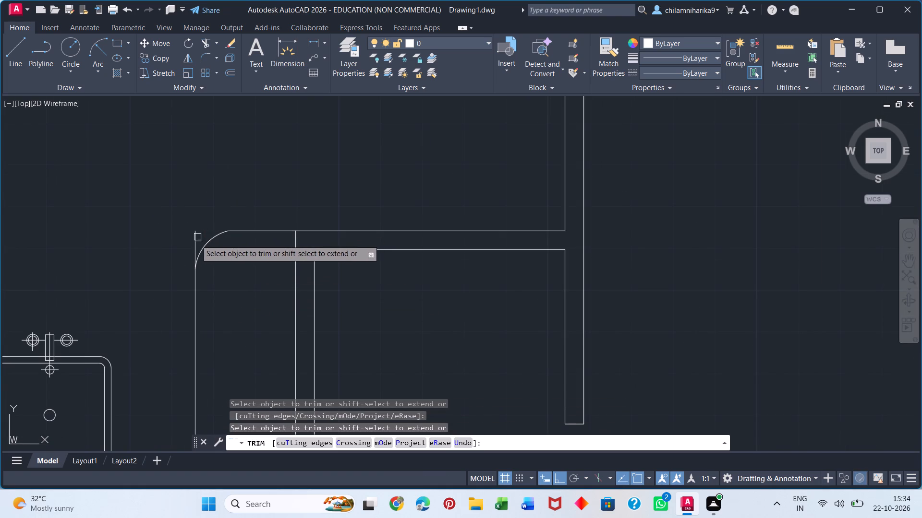
left_click(195, 242)
scroll(193, 269, "up", 3)
scroll(235, 278, "up", 3)
scroll(234, 277, "down", 5)
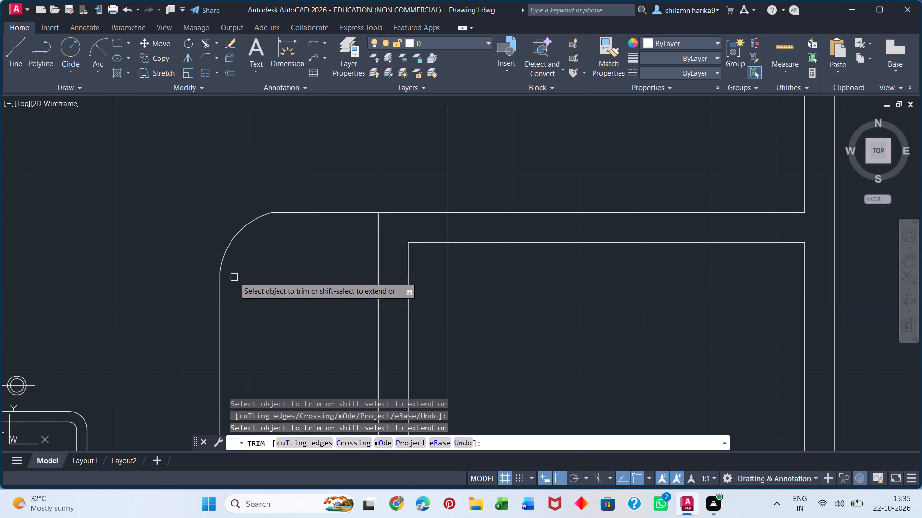
scroll(274, 205, "up", 4)
scroll(272, 281, "up", 4)
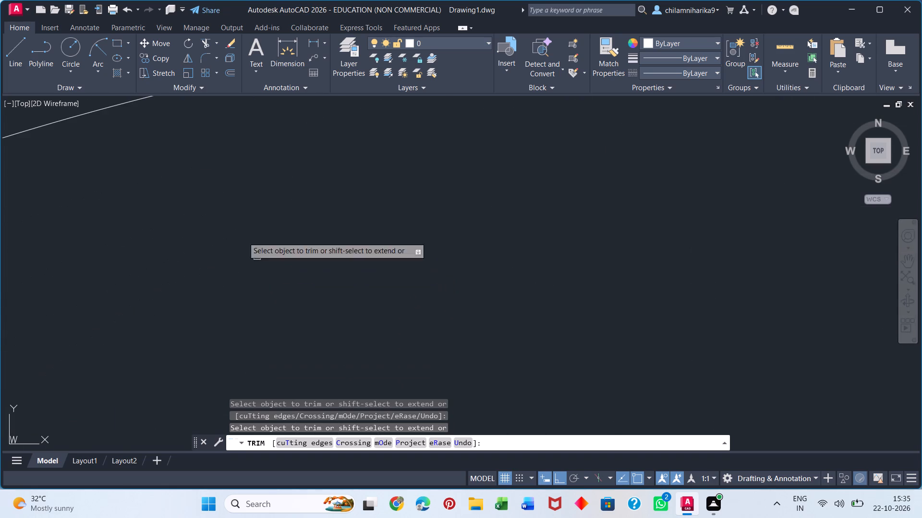
scroll(199, 205, "down", 1)
middle_click_drag(205, 225, 225, 364)
key("space")
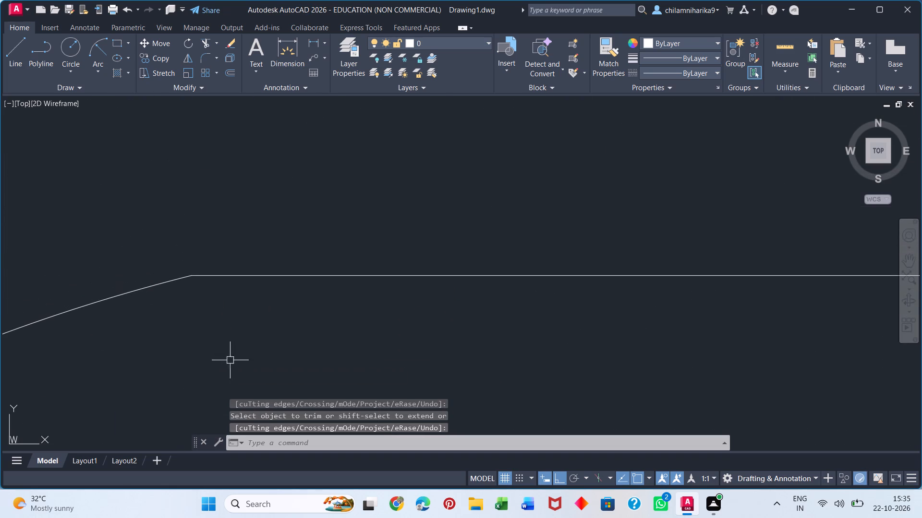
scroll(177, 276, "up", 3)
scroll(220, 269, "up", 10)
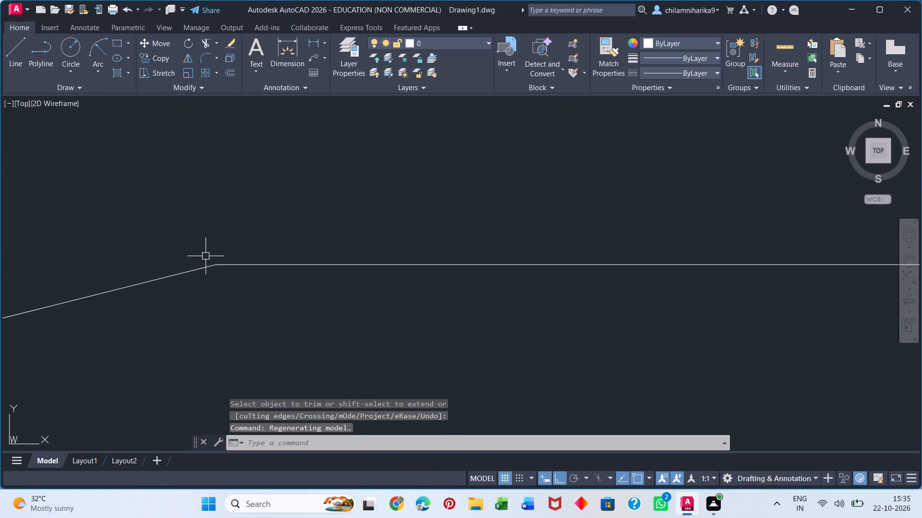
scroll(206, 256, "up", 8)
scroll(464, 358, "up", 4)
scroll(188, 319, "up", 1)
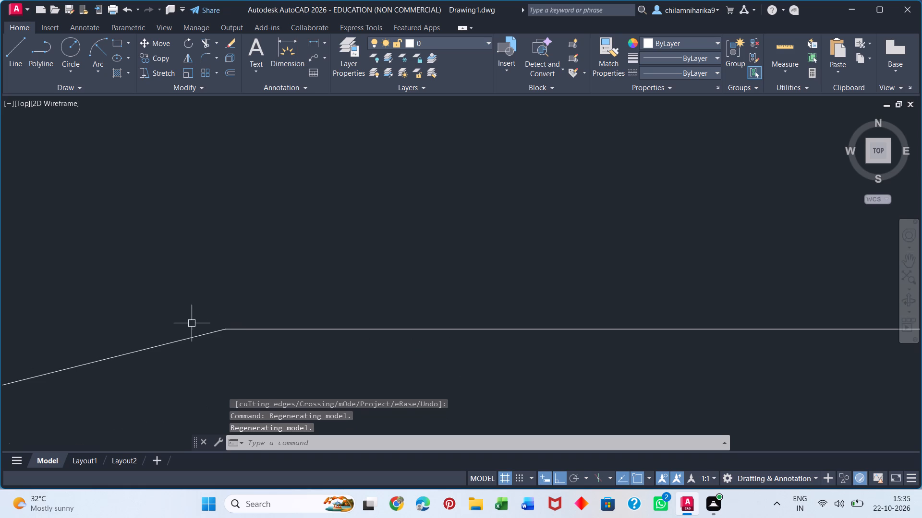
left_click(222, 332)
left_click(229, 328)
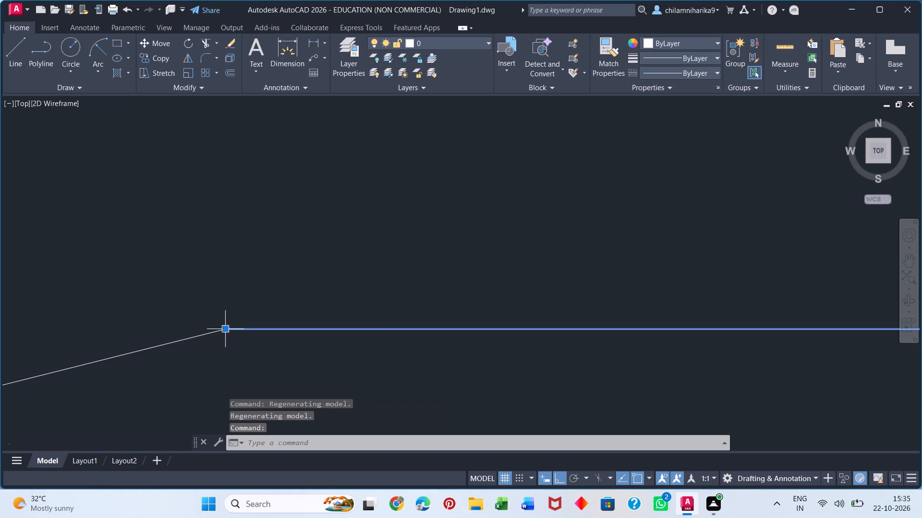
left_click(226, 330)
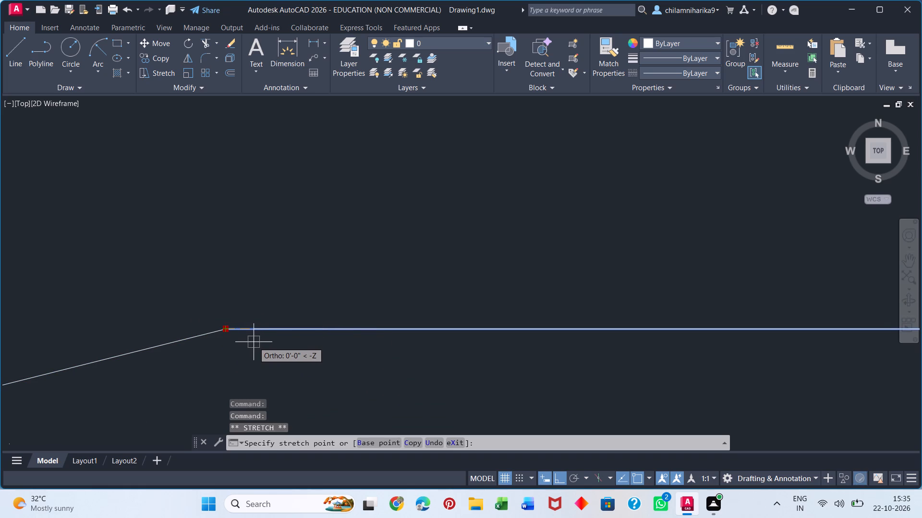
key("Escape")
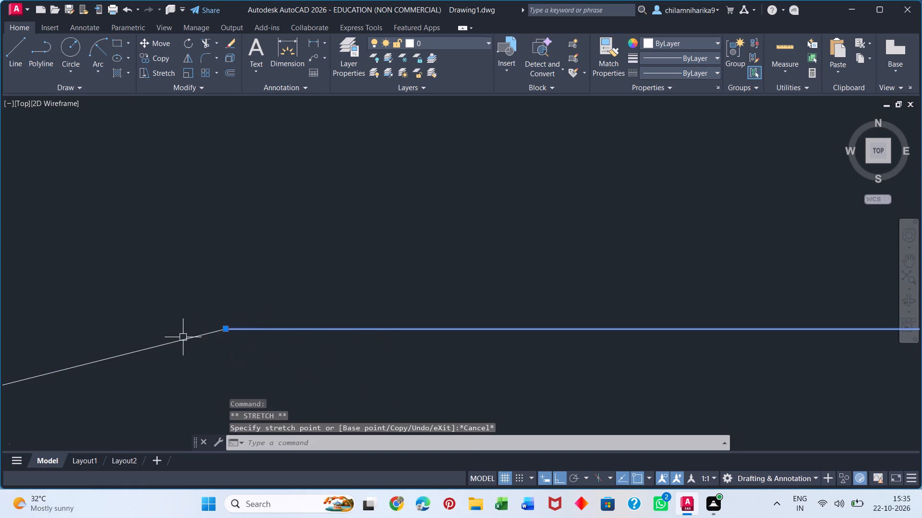
Stretch the corner arc's upper endpoint onto the end of the horizontal counter line.
left_click(183, 338)
left_click(223, 330)
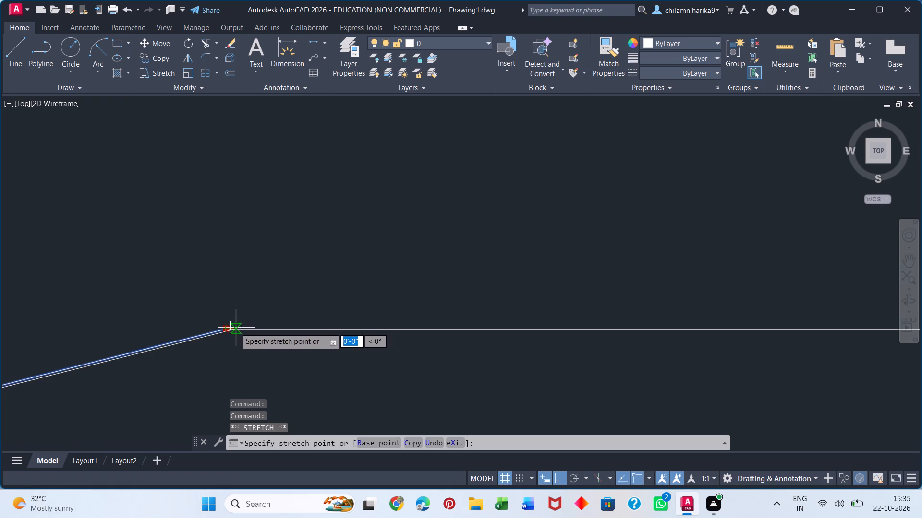
left_click(229, 329)
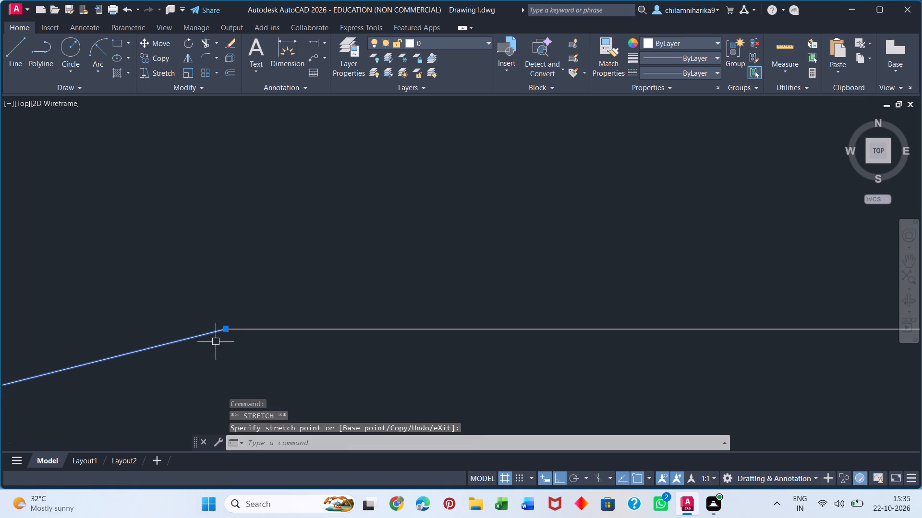
key("Escape")
scroll(203, 249, "down", 16)
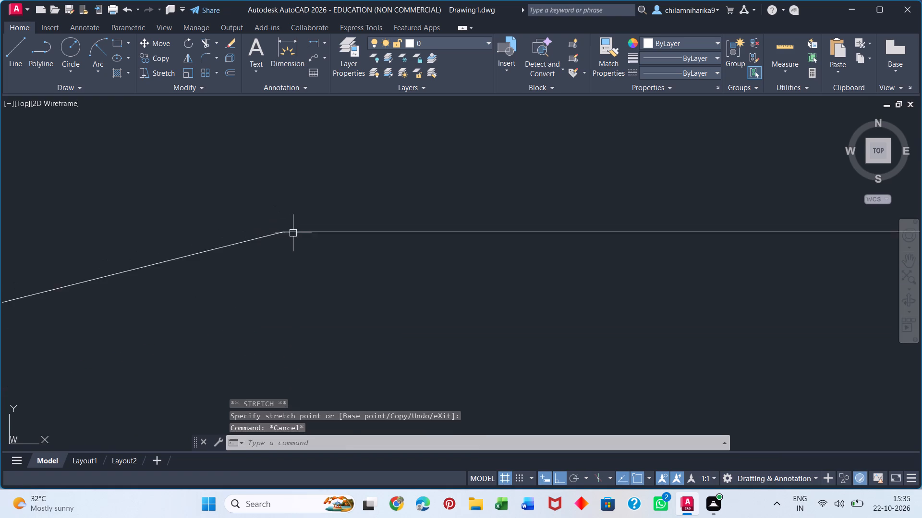
scroll(294, 233, "down", 20)
scroll(294, 233, "down", 4)
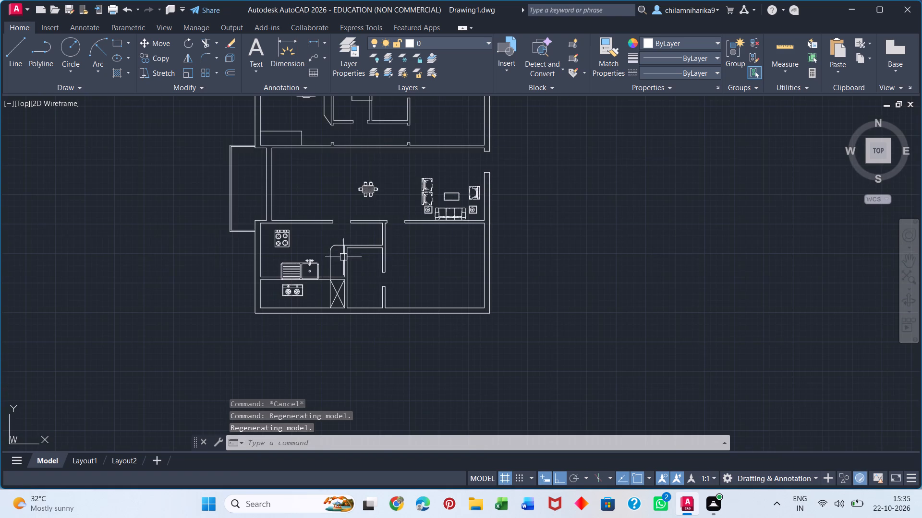
Undo the corner arc, its trims and its endpoint stretch to restore the counter's square upper outer corner.
scroll(343, 256, "up", 2)
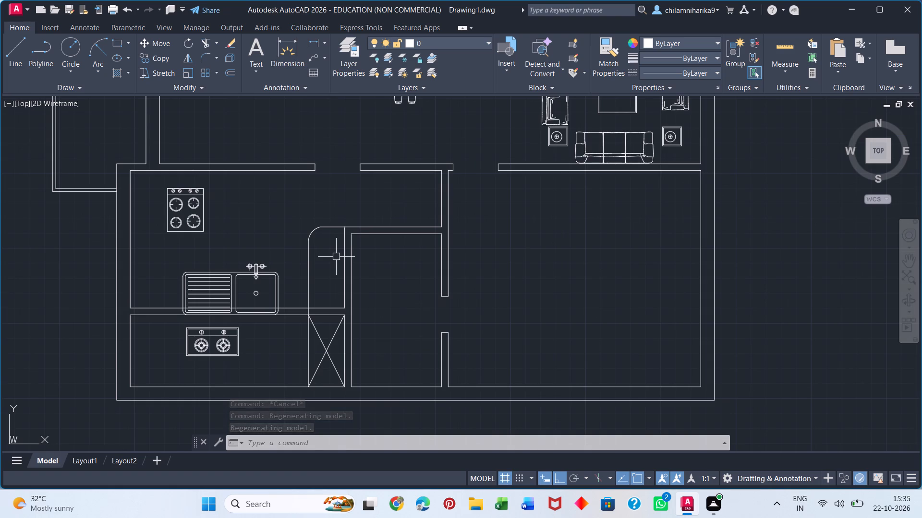
key("ctrl+z")
key("ctrl+z")
key("ctrl+z")
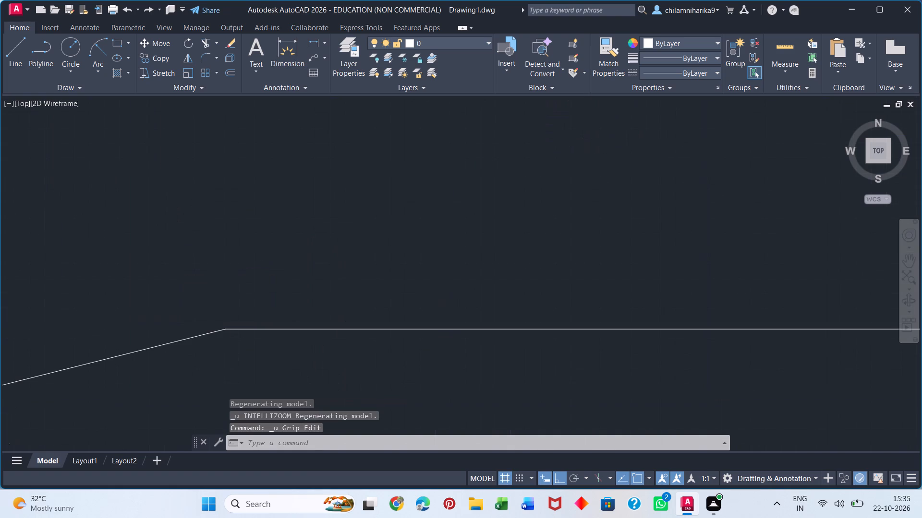
key("ctrl+z")
key("ctrl+z")
key("ctrl+z")
key("ctrl+z")
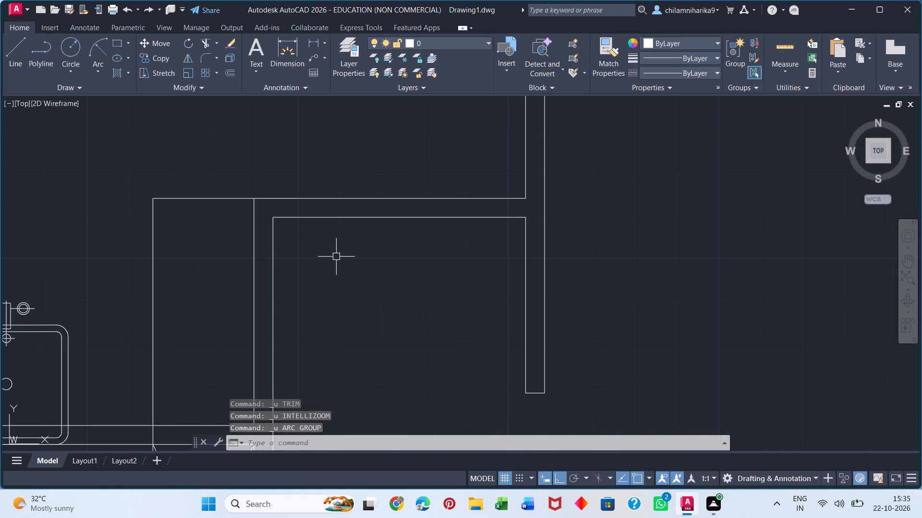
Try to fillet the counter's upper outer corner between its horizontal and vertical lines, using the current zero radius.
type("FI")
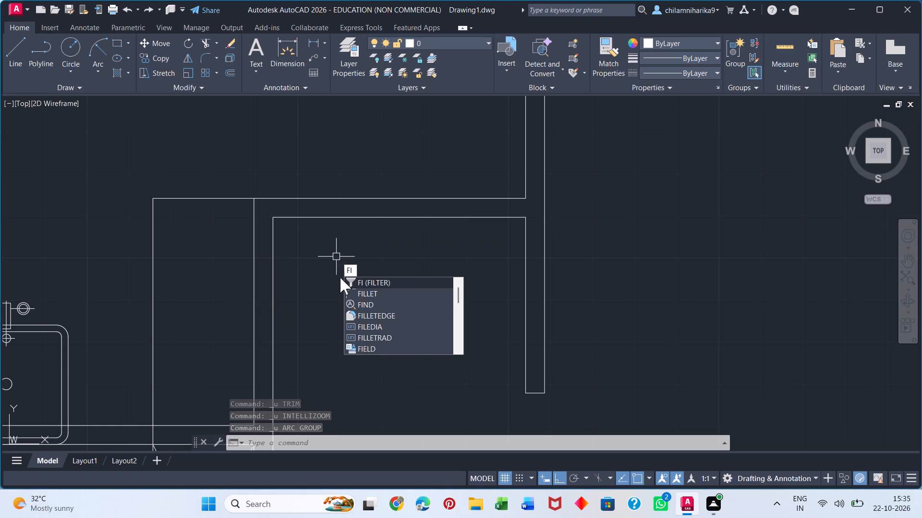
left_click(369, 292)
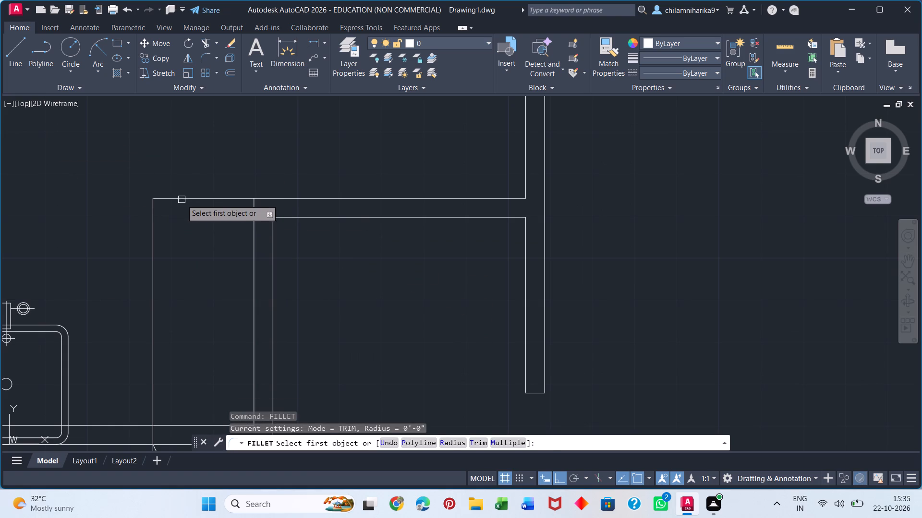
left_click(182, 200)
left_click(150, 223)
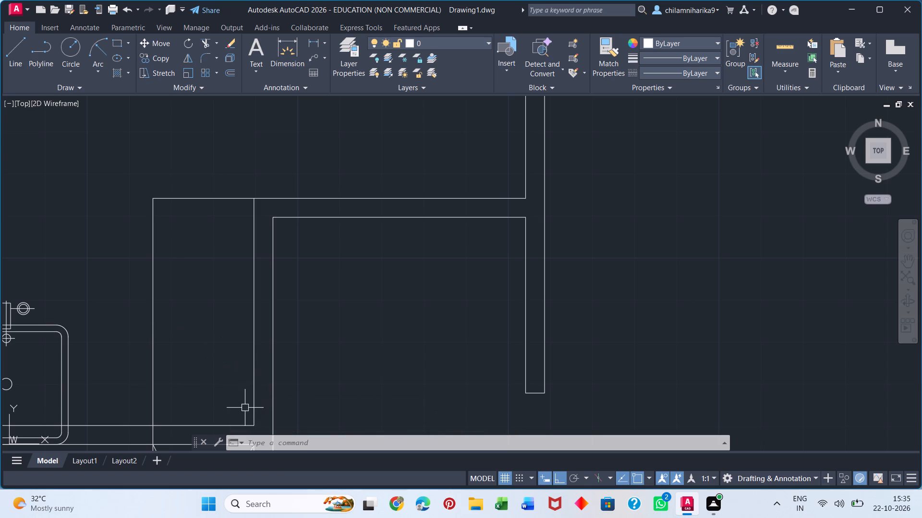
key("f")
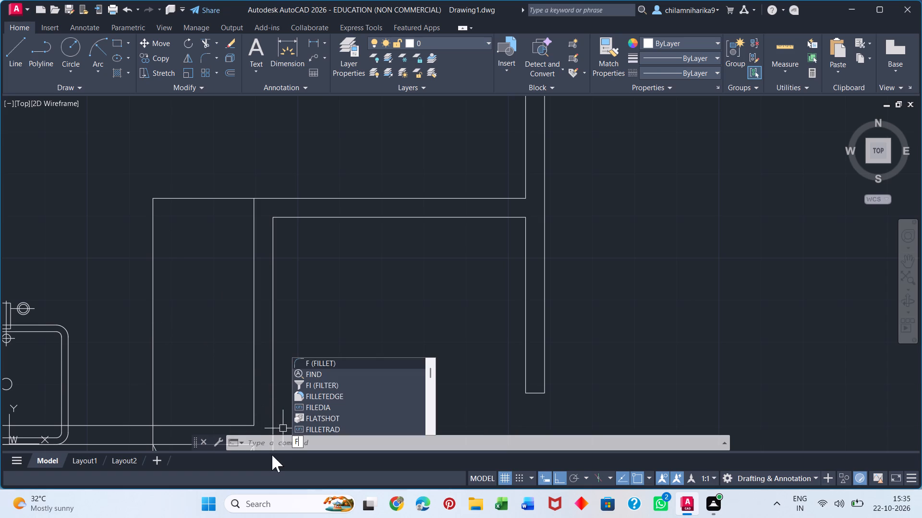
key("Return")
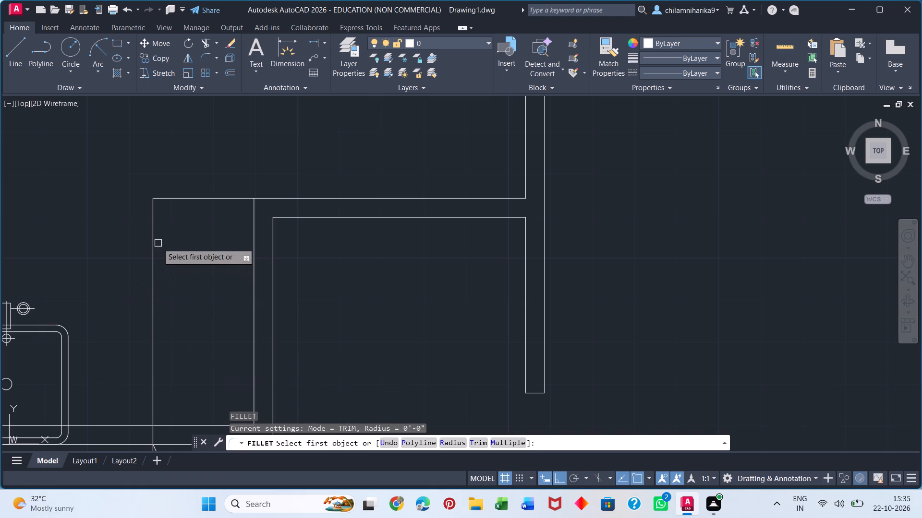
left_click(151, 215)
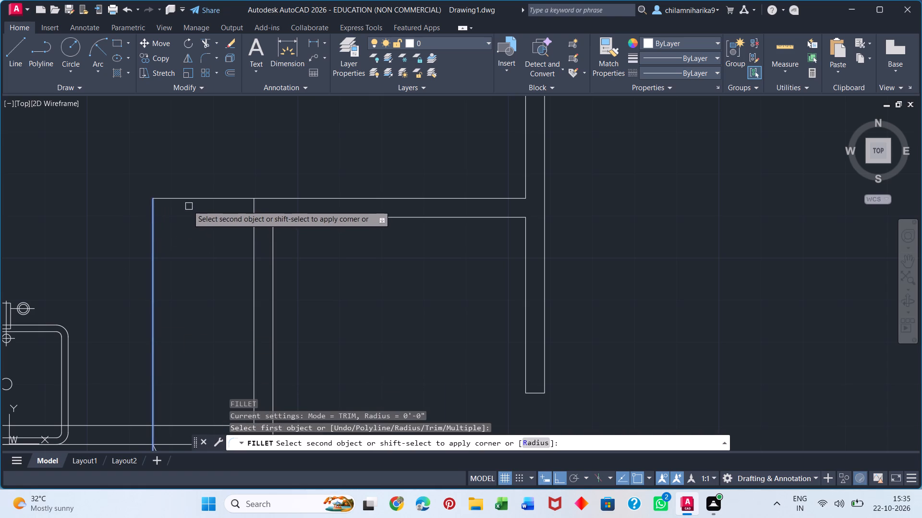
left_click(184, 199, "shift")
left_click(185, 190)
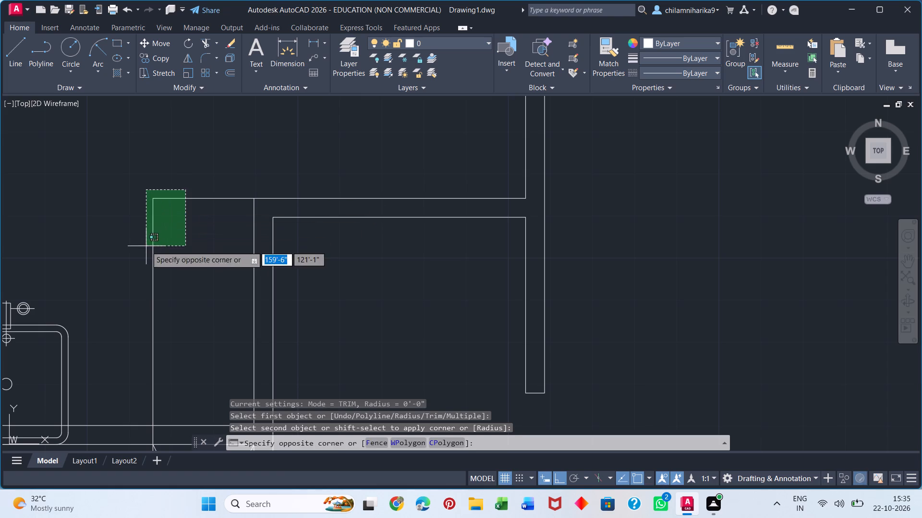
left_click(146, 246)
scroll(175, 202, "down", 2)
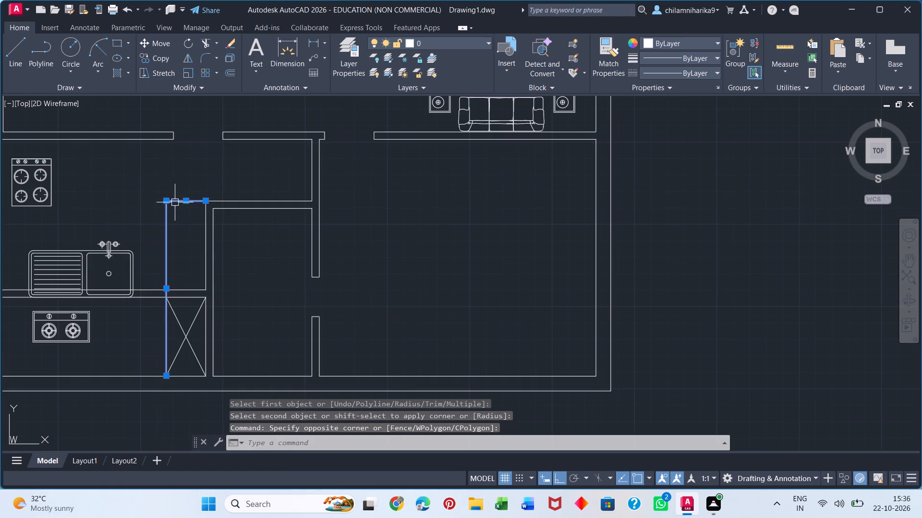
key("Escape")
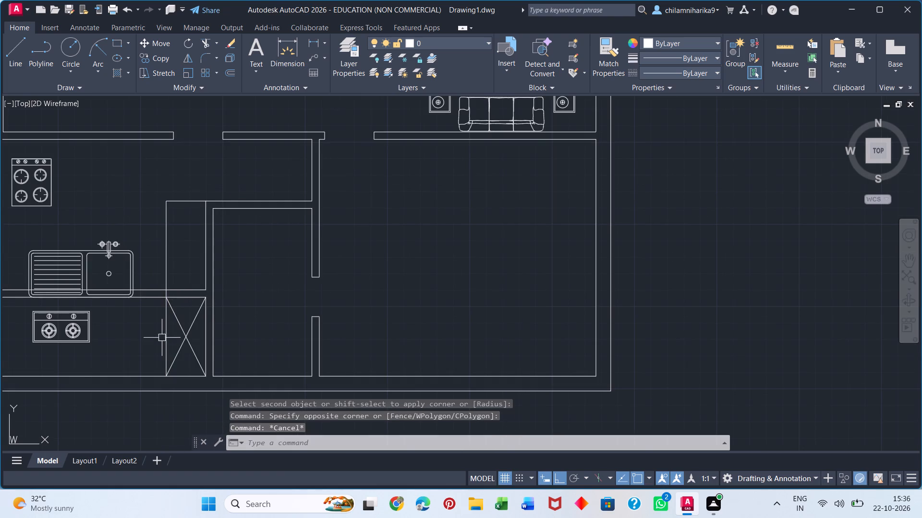
Trim the counter's outer vertical line where it crosses the wall thickness above the crossed compartment.
scroll(165, 294, "up", 4)
left_click(168, 296)
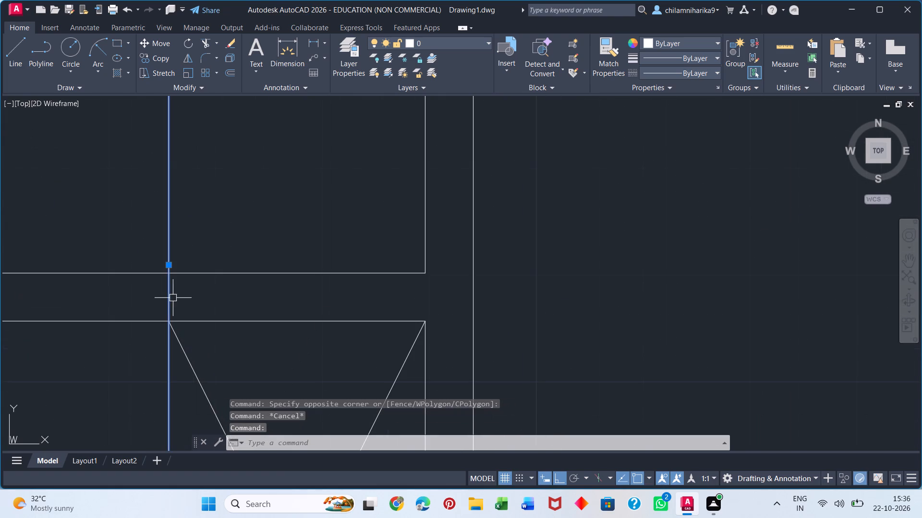
key("Escape")
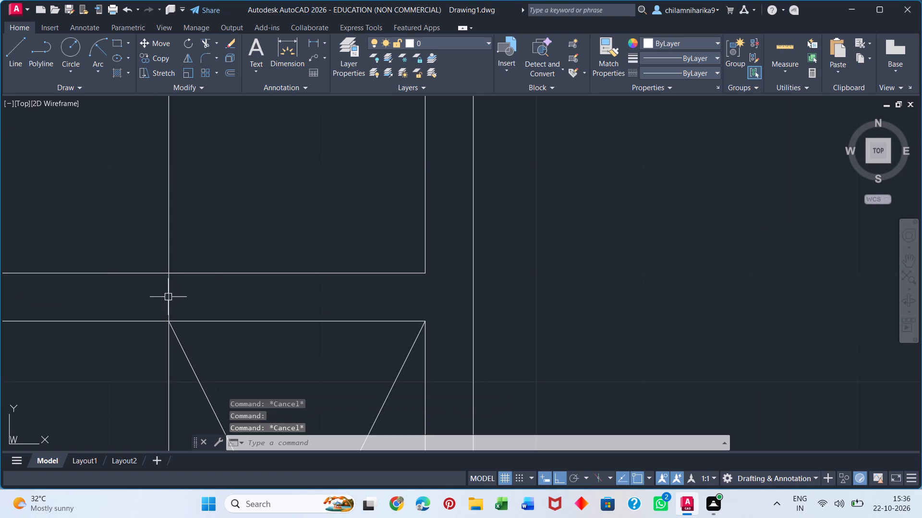
key("t")
key("r")
key("Return")
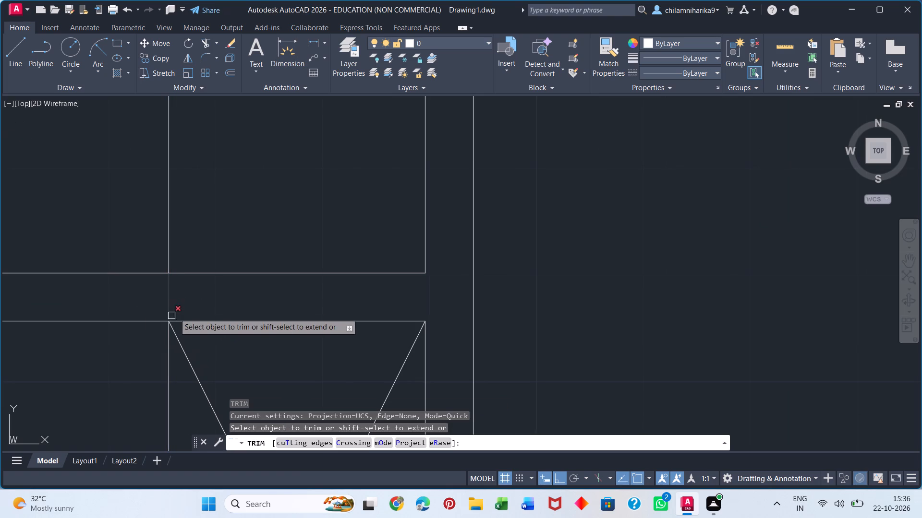
left_click(175, 308)
left_click(159, 304)
key("Escape")
scroll(182, 226, "down", 2)
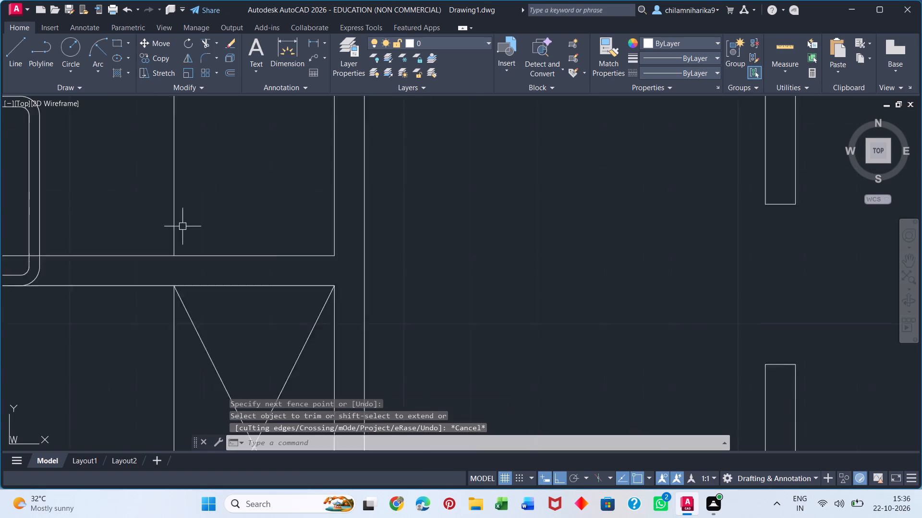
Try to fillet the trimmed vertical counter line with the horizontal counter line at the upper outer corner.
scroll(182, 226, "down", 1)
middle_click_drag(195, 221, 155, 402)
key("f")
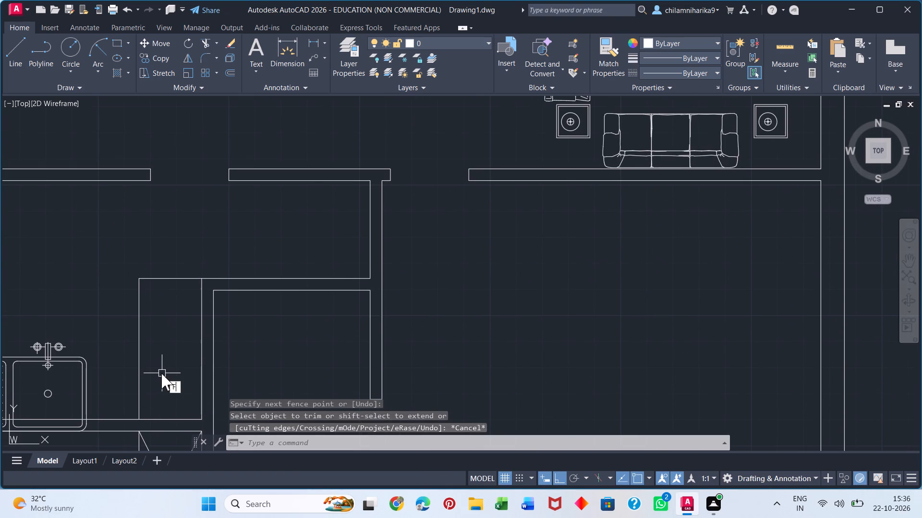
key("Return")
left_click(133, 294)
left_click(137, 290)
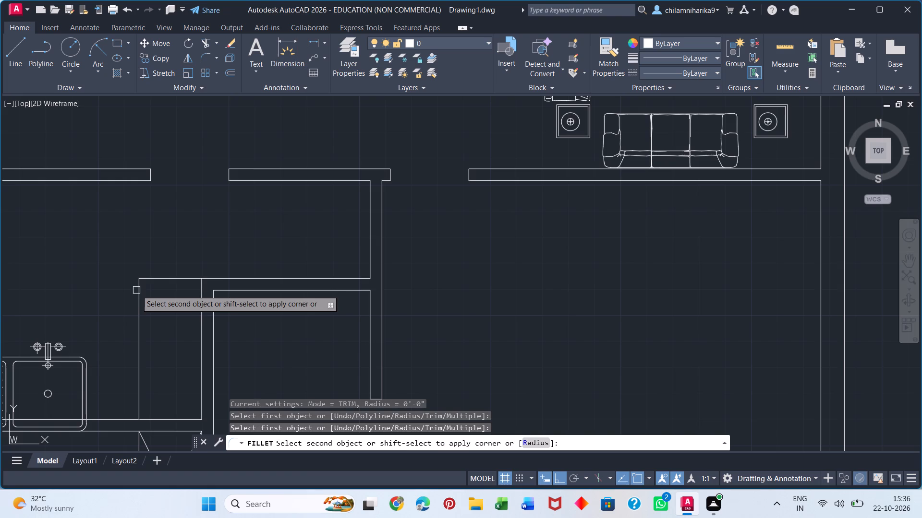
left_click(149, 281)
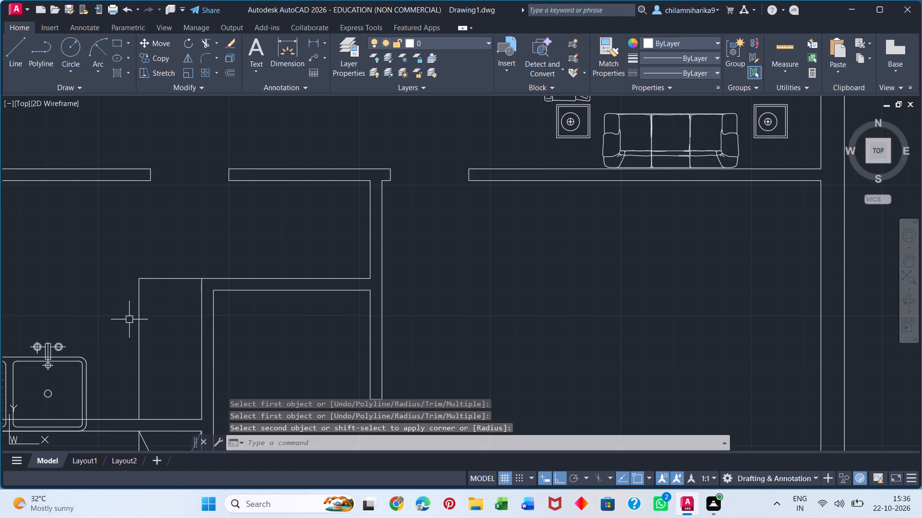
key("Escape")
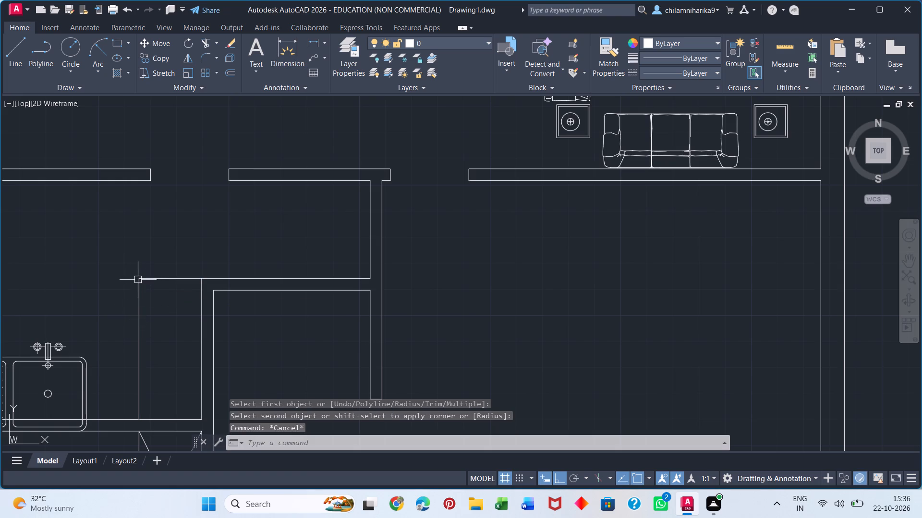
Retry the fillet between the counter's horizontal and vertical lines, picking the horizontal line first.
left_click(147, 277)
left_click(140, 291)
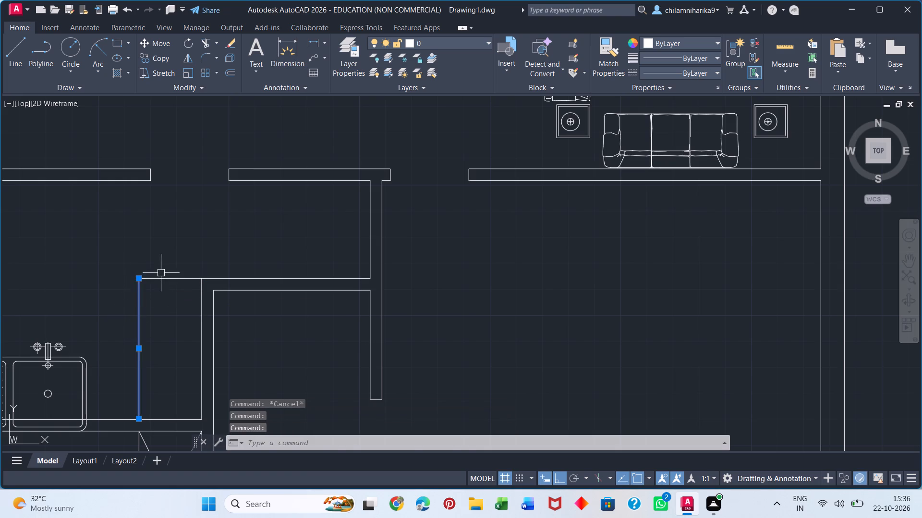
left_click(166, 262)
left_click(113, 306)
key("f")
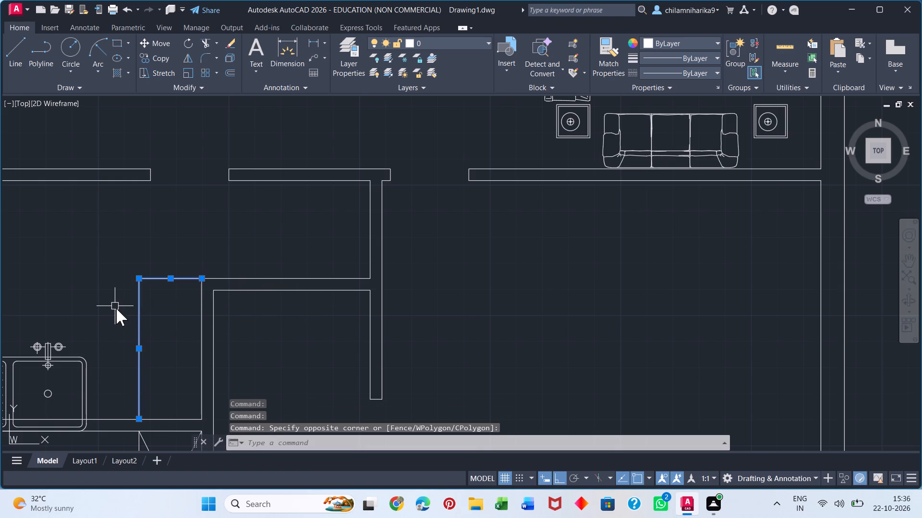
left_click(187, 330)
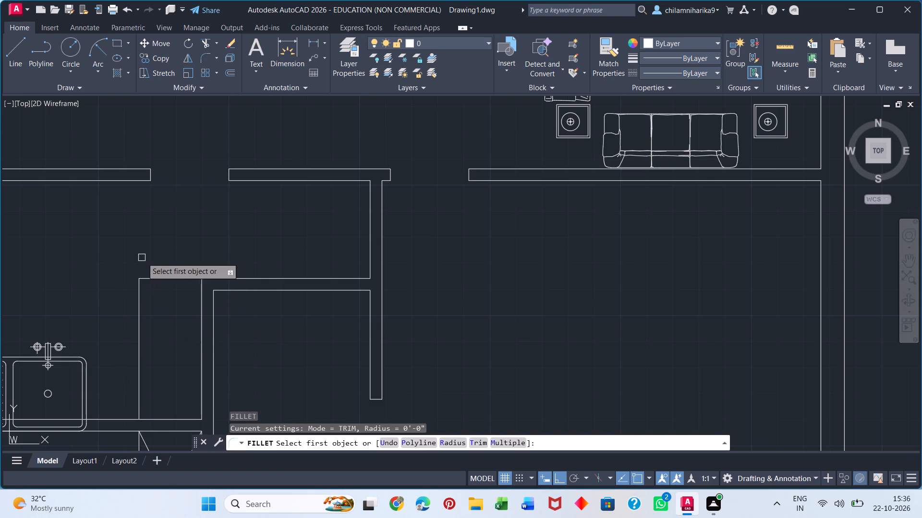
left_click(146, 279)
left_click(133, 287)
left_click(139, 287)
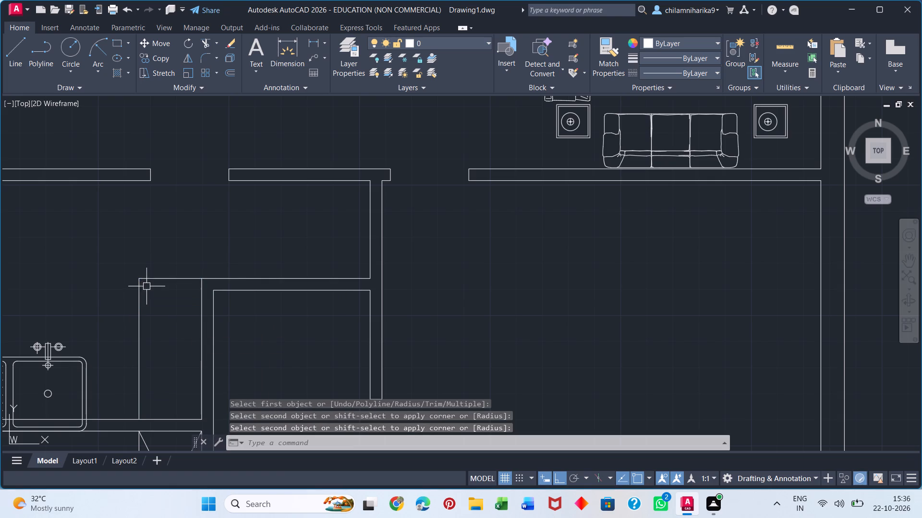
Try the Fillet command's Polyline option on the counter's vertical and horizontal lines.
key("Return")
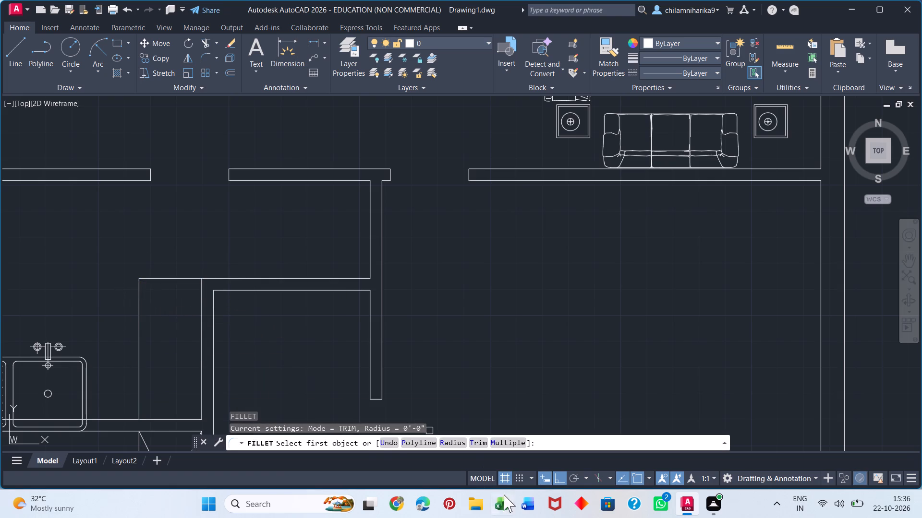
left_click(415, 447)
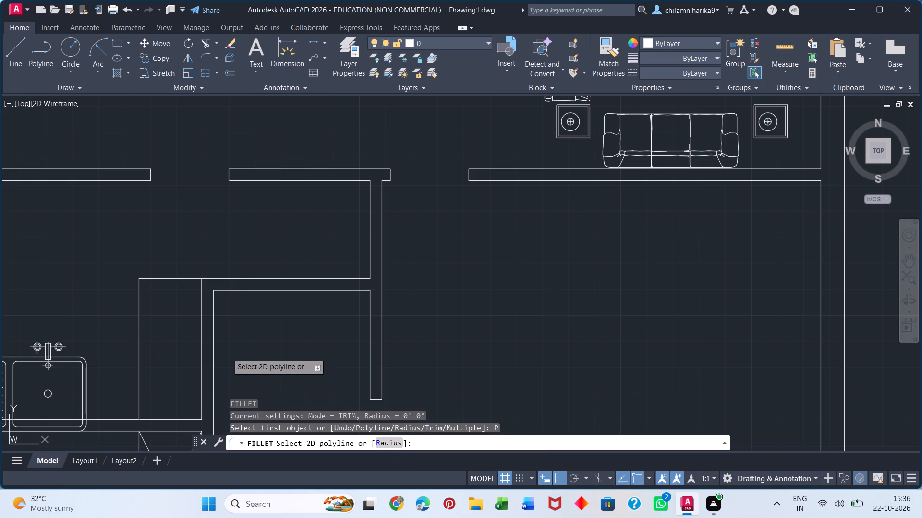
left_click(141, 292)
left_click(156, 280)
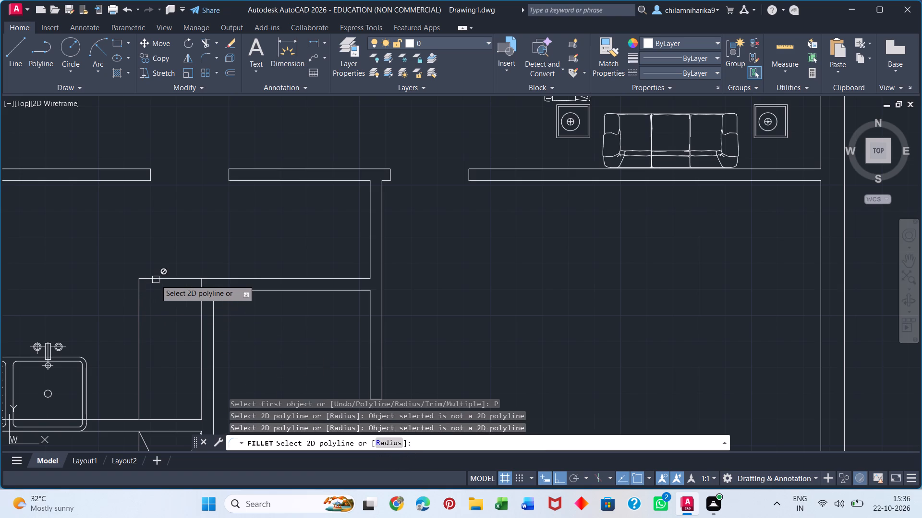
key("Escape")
Delete the counter's short upper horizontal line and its outer vertical line above the crossed compartment.
left_click(138, 340)
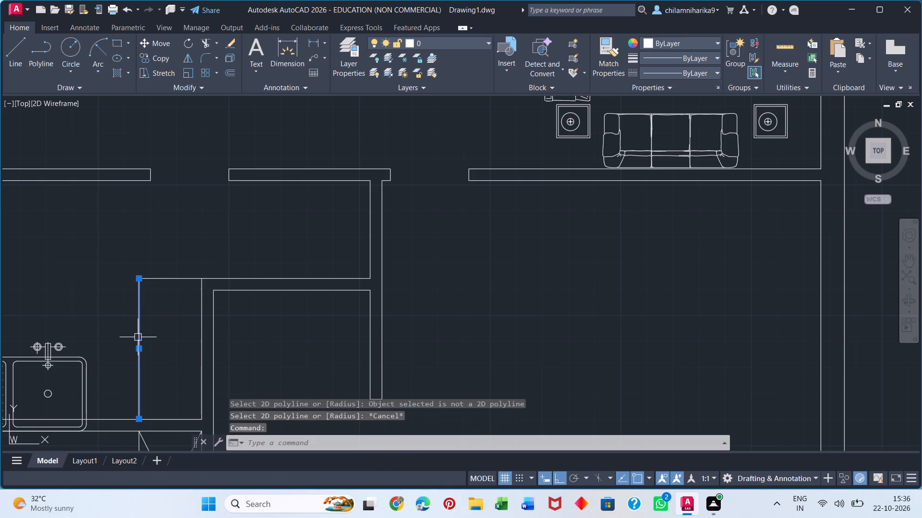
left_click(164, 278)
key("BackSpace")
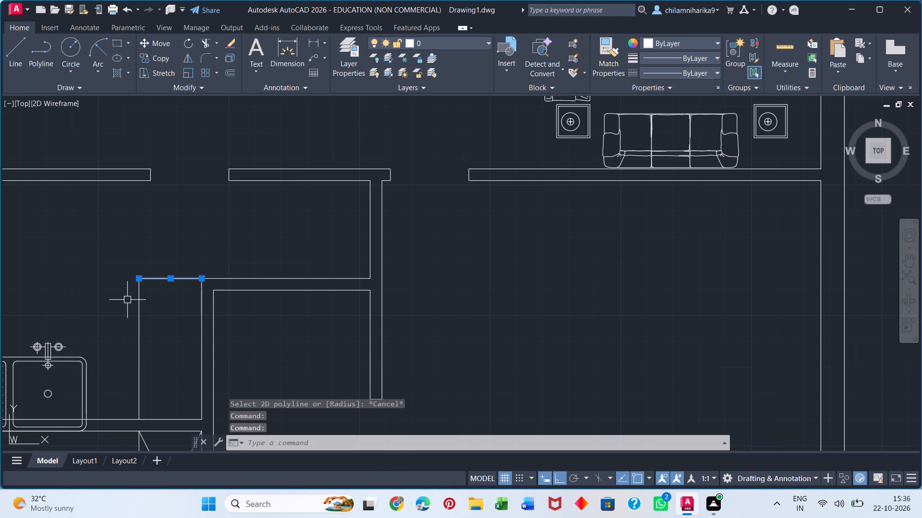
key("Delete")
left_click(137, 322)
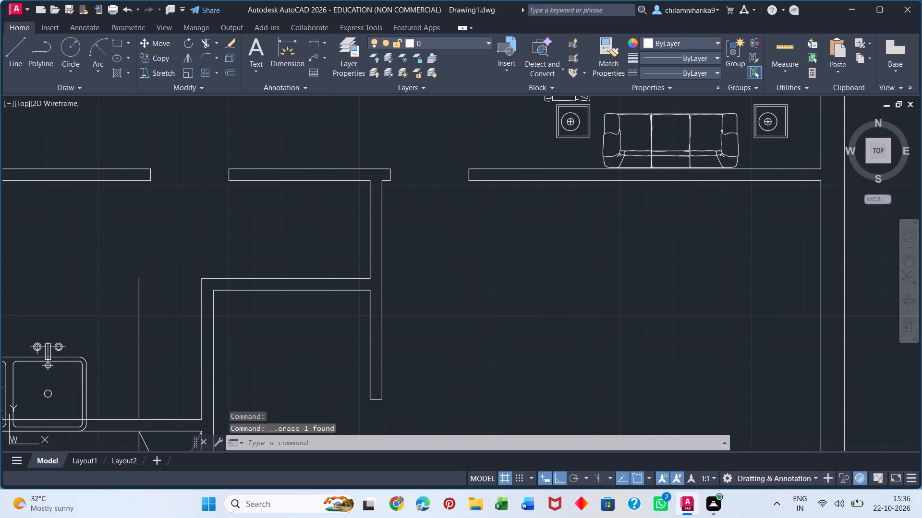
key("Delete")
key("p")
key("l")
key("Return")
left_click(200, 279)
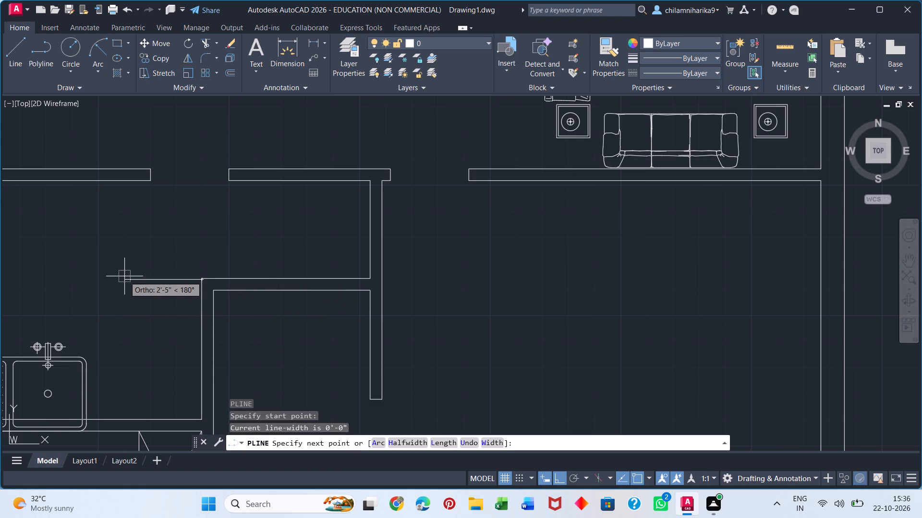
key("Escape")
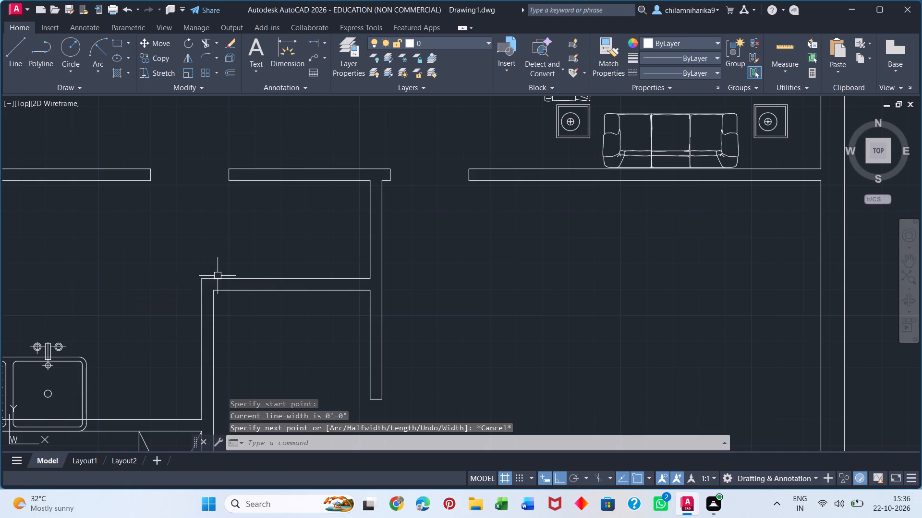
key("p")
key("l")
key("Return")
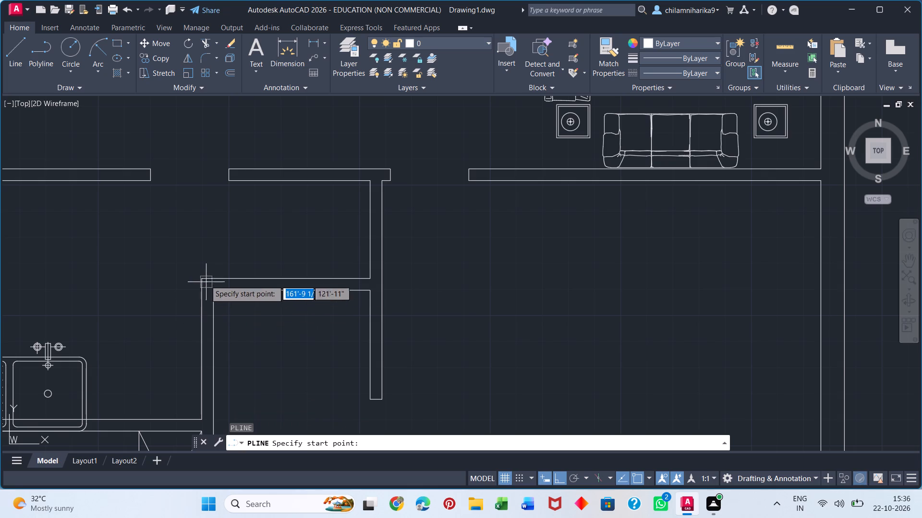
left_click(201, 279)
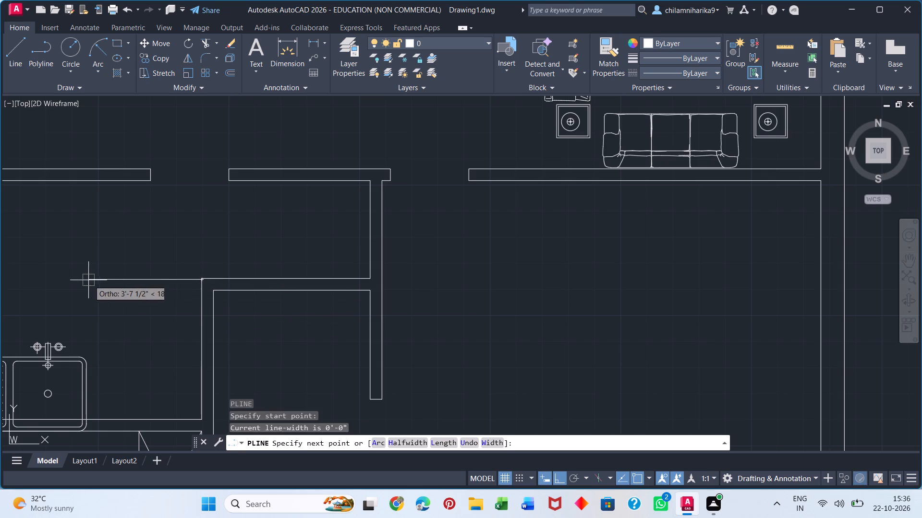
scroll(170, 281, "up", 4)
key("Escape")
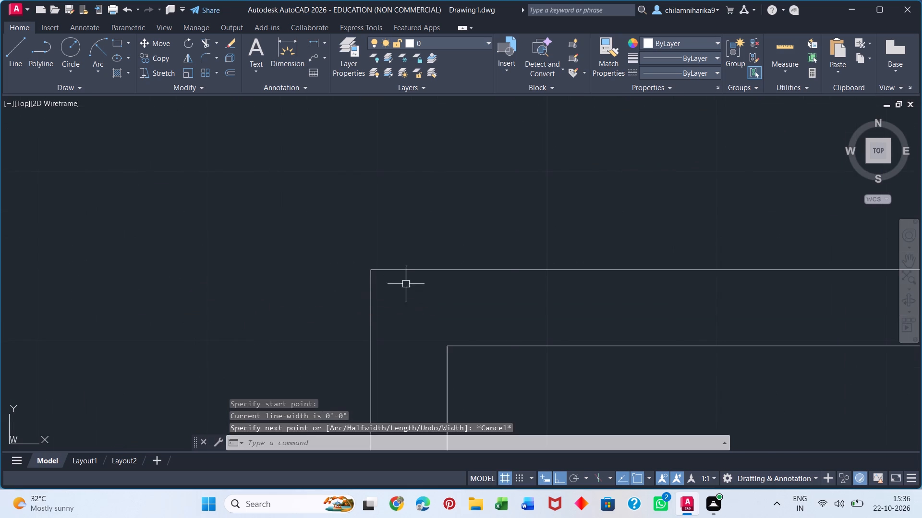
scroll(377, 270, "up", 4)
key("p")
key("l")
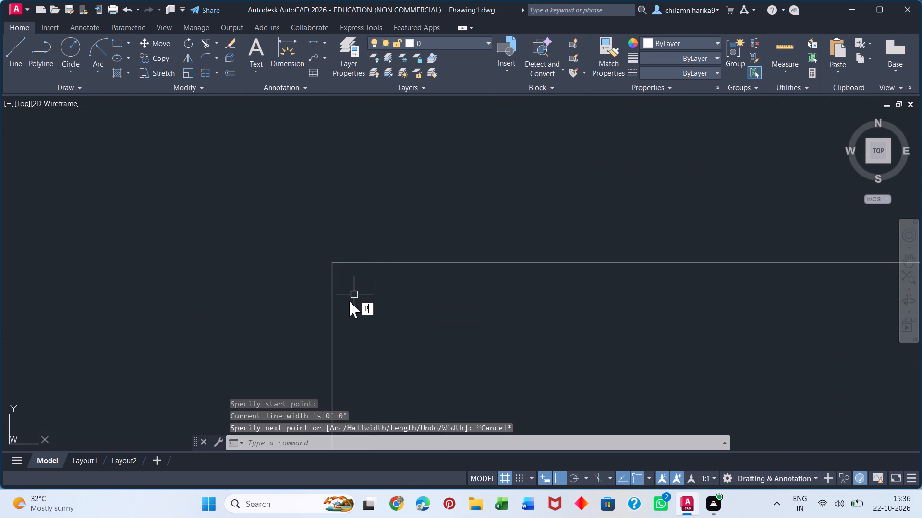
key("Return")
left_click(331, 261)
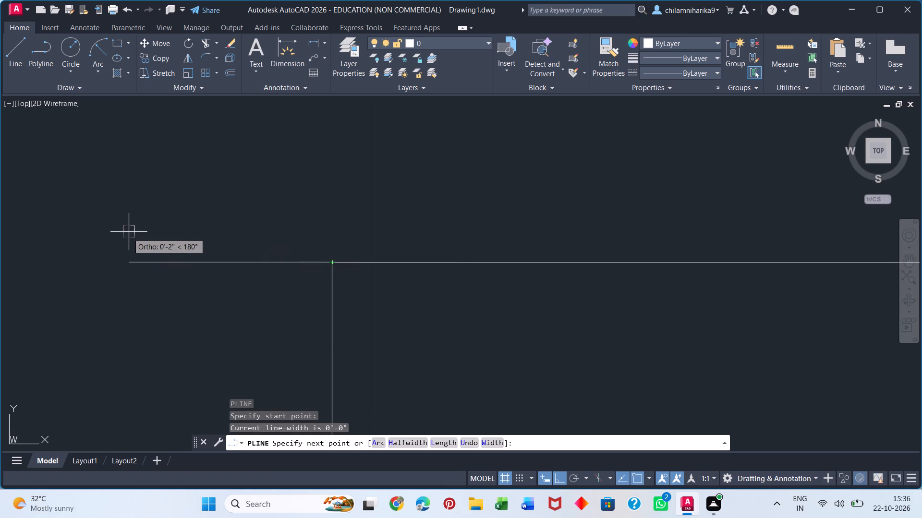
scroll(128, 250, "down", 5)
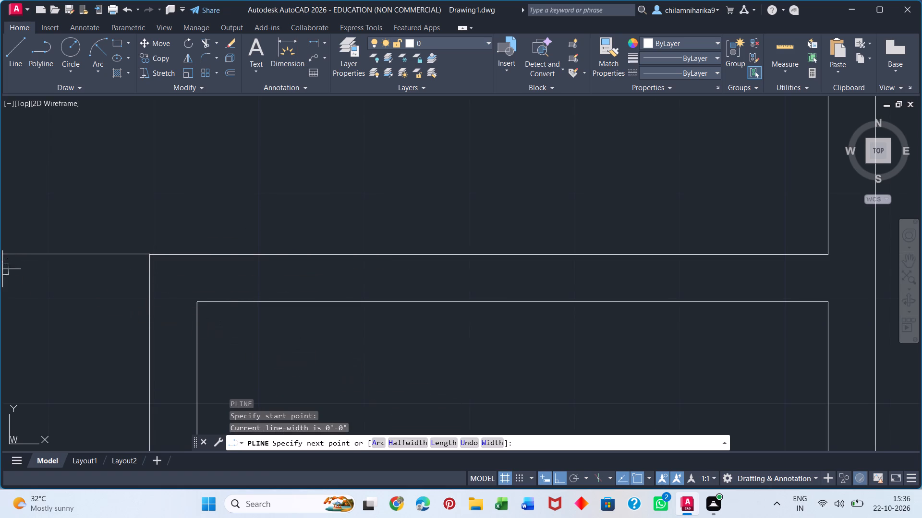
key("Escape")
Draw a 2' horizontal line outward from the wall's outer corner above the crossed compartment as the counter's top edge.
scroll(137, 248, "up", 6)
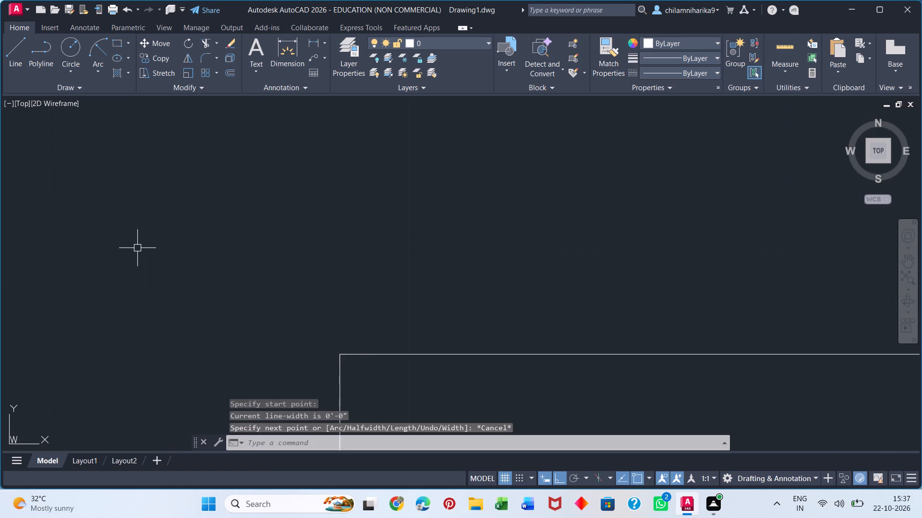
key("l")
key("Return")
left_click_drag(339, 359, 333, 359)
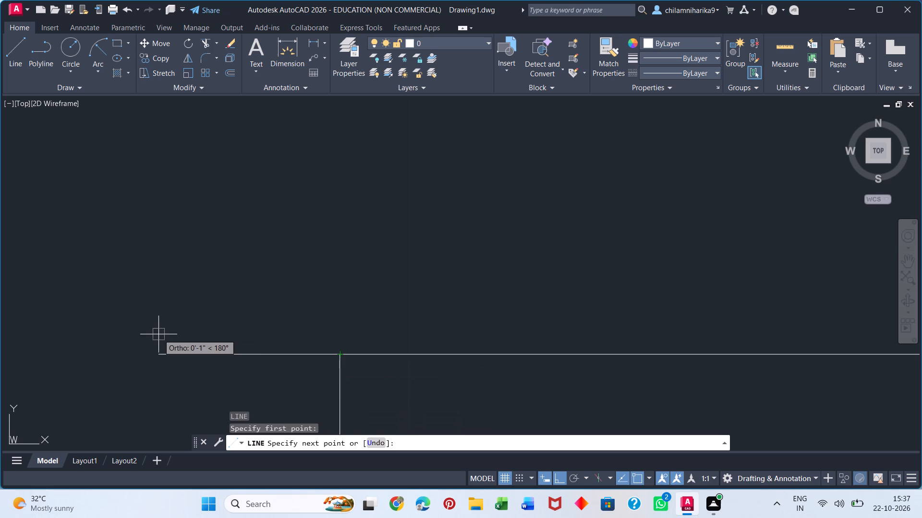
scroll(170, 326, "down", 4)
key("2")
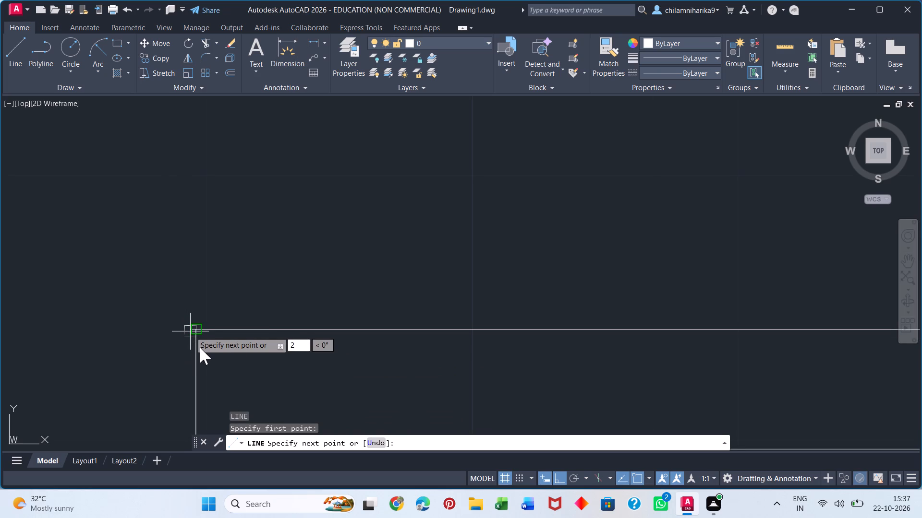
key("apostrophe")
key("Return")
scroll(198, 340, "down", 5)
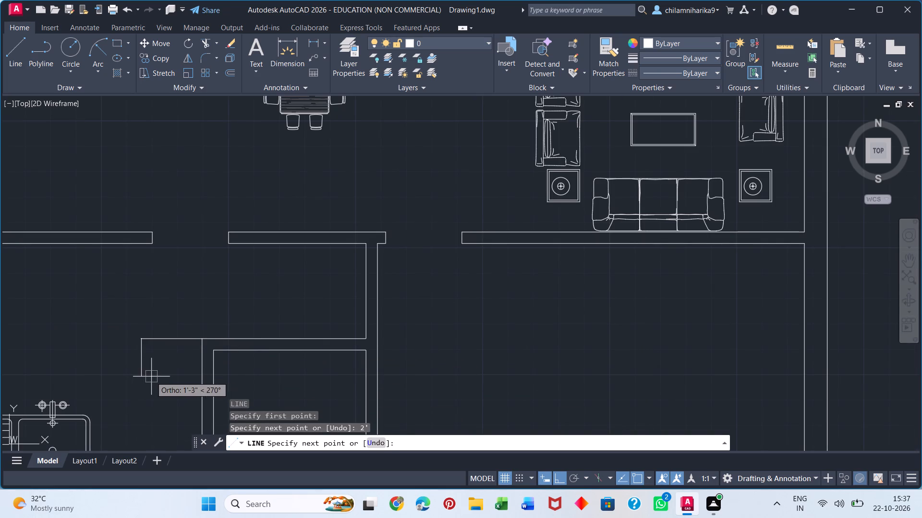
key("Escape")
Draw a vertical polyline from the free end of the 2' line down to the counter's horizontal line above the crossed compartment.
key("p")
key("l")
key("Return")
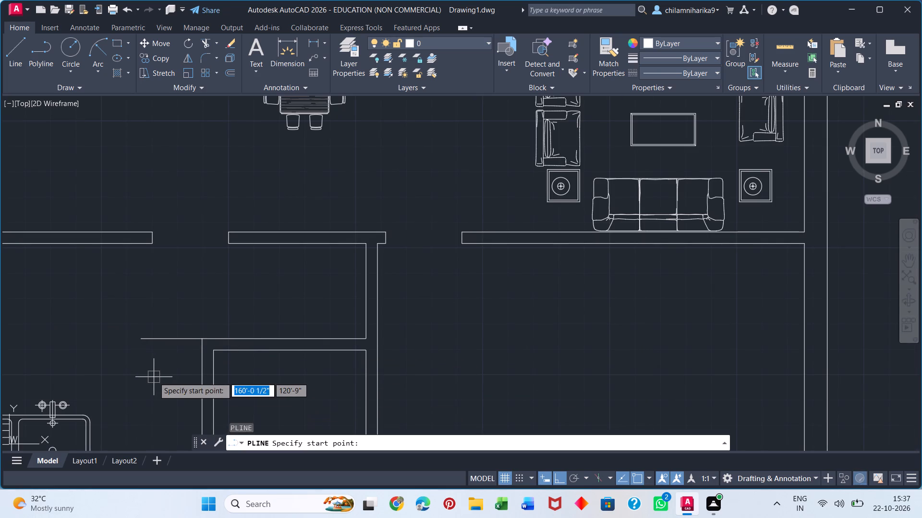
left_click(142, 341)
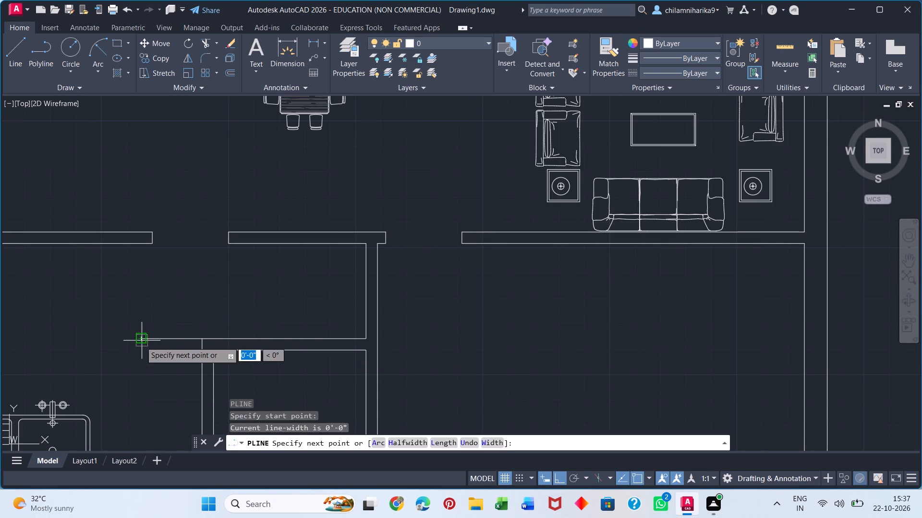
scroll(134, 390, "down", 3)
middle_click_drag(165, 286, 182, 198)
scroll(155, 330, "up", 2)
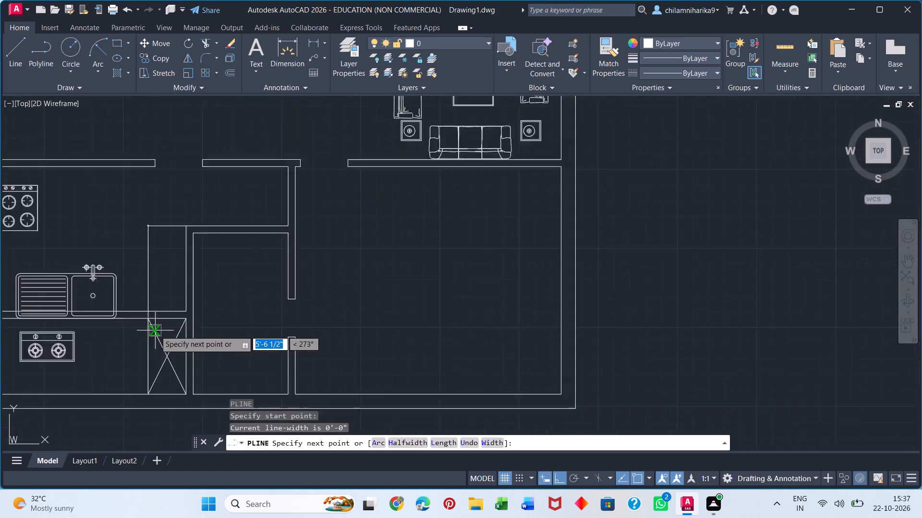
scroll(155, 330, "up", 2)
left_click(133, 283)
key("space")
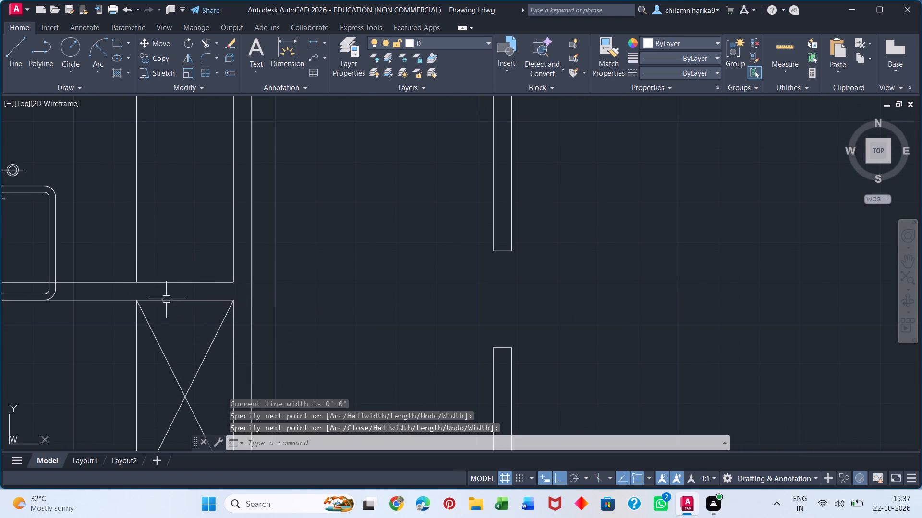
Fillet the 2' top line with the vertical polyline at the counter's upper outer corner.
scroll(126, 200, "down", 3)
scroll(139, 178, "up", 3)
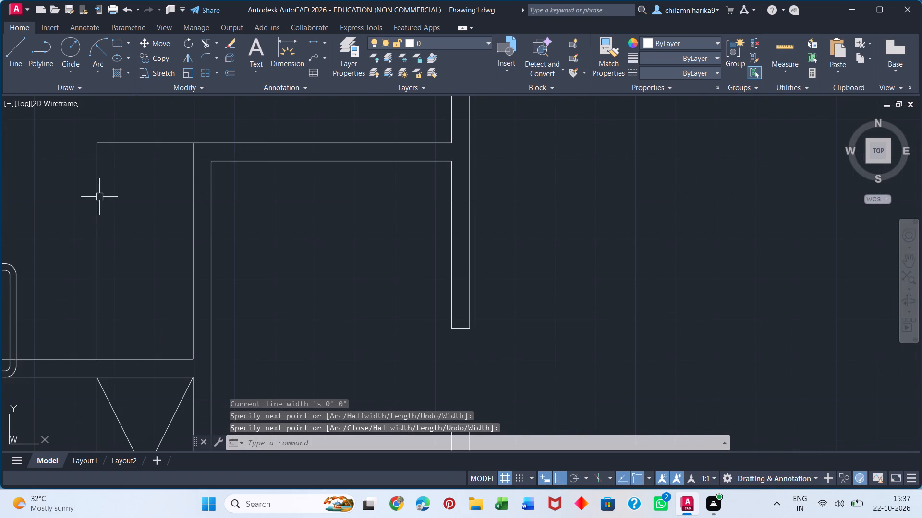
key("f")
key("Return")
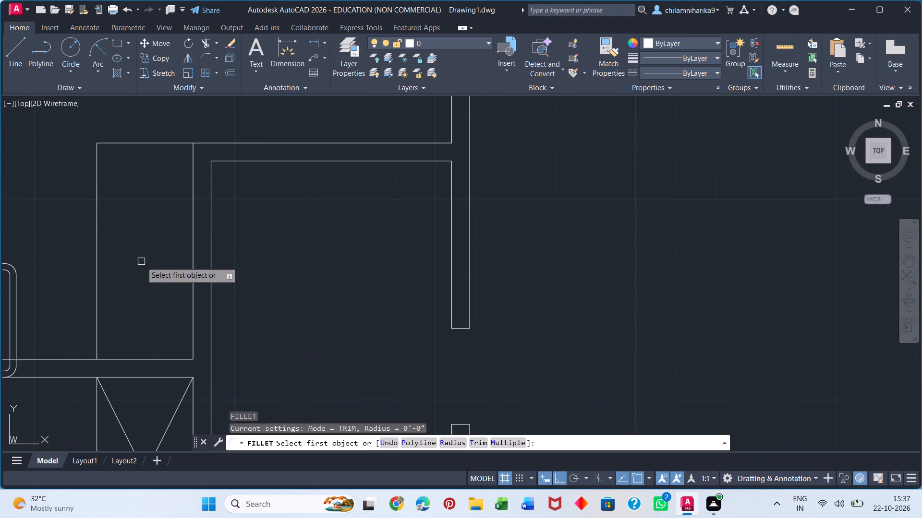
left_click(138, 141)
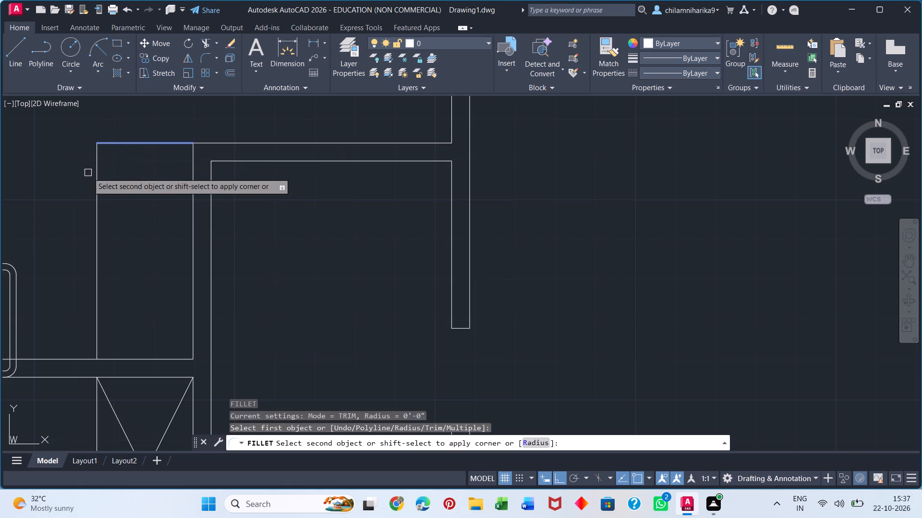
left_click(97, 173)
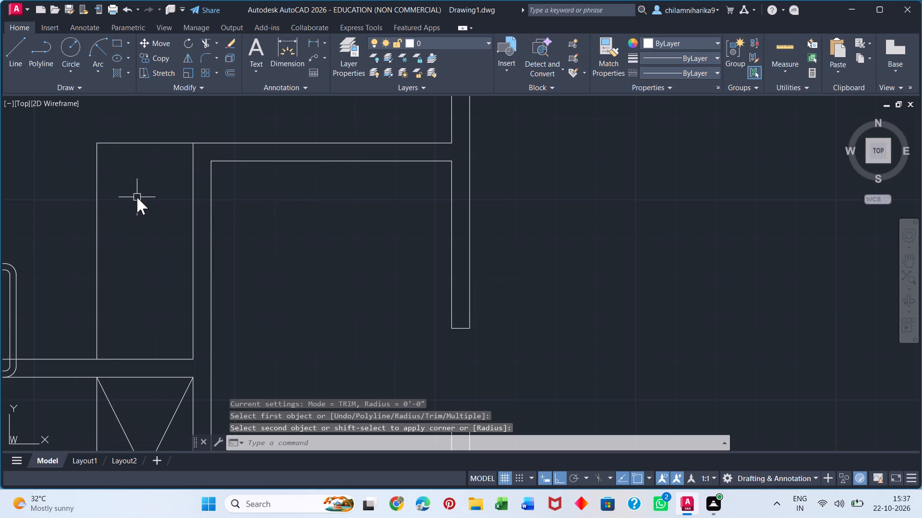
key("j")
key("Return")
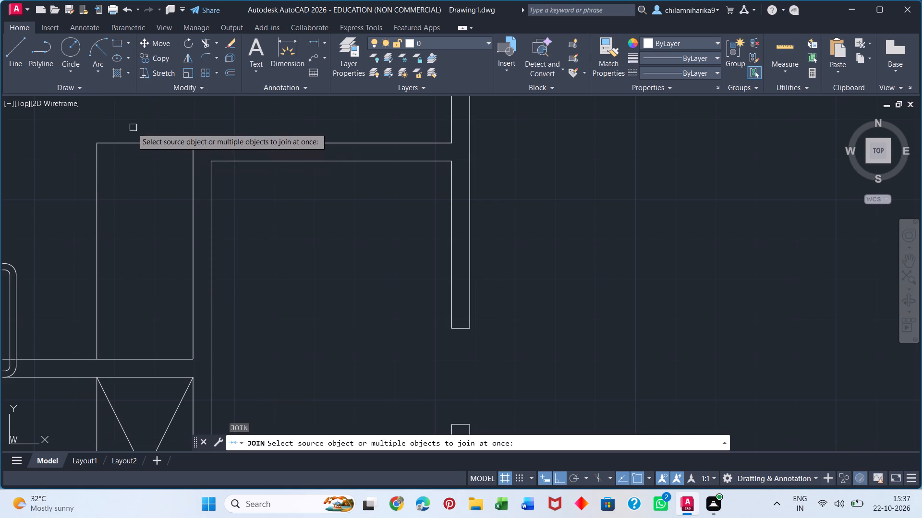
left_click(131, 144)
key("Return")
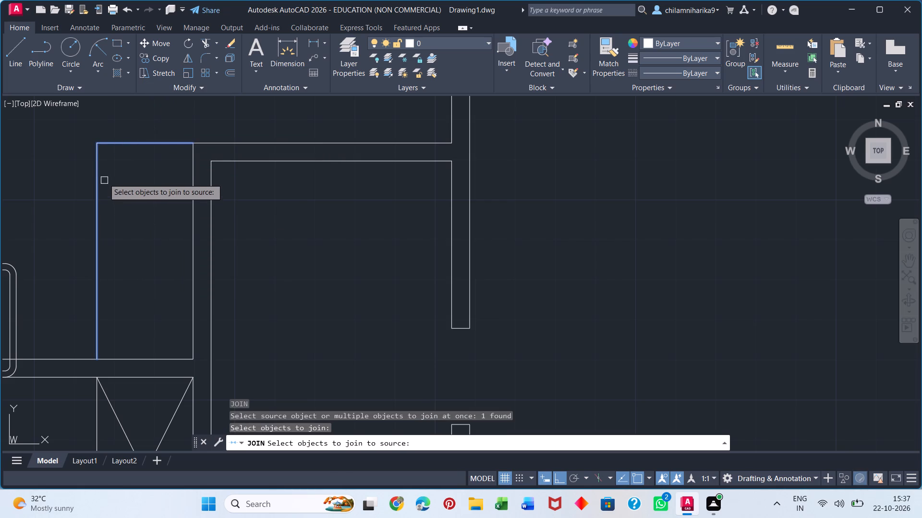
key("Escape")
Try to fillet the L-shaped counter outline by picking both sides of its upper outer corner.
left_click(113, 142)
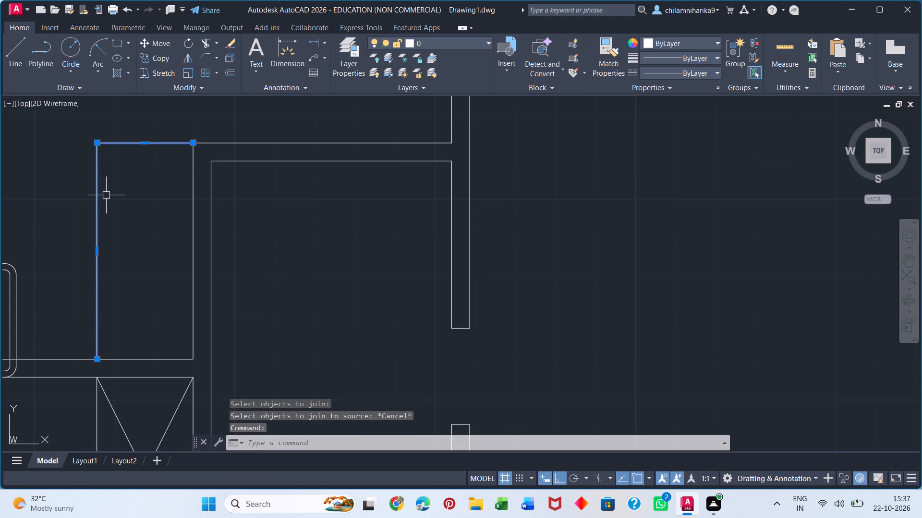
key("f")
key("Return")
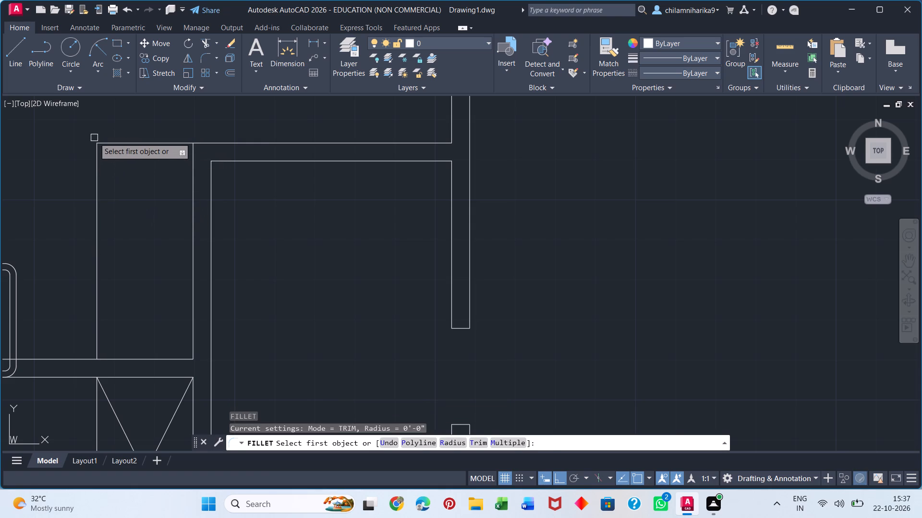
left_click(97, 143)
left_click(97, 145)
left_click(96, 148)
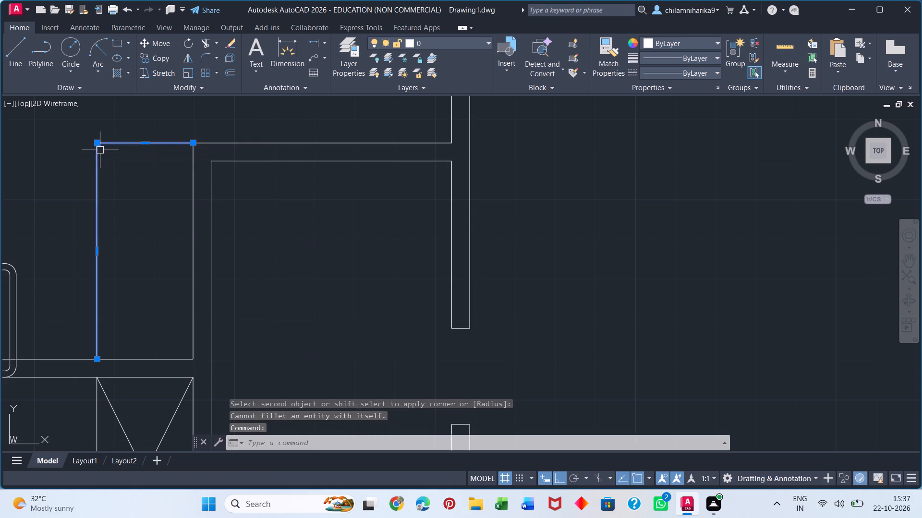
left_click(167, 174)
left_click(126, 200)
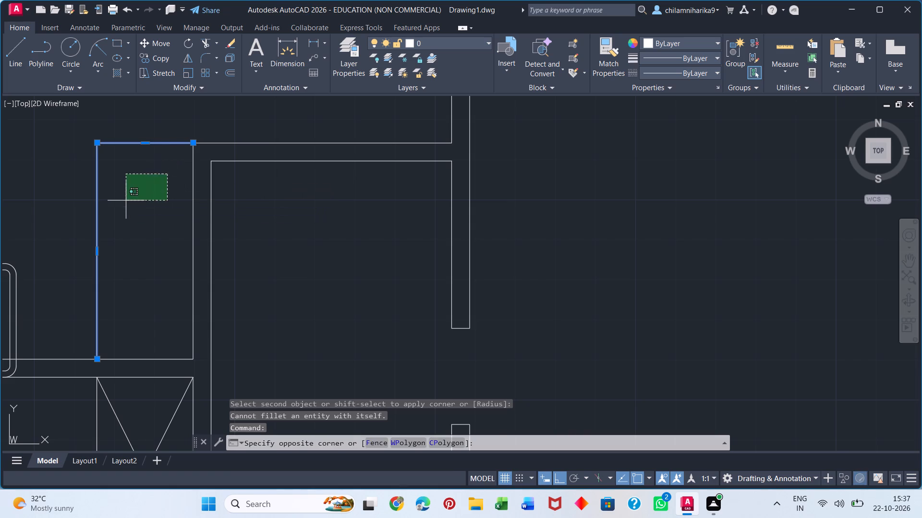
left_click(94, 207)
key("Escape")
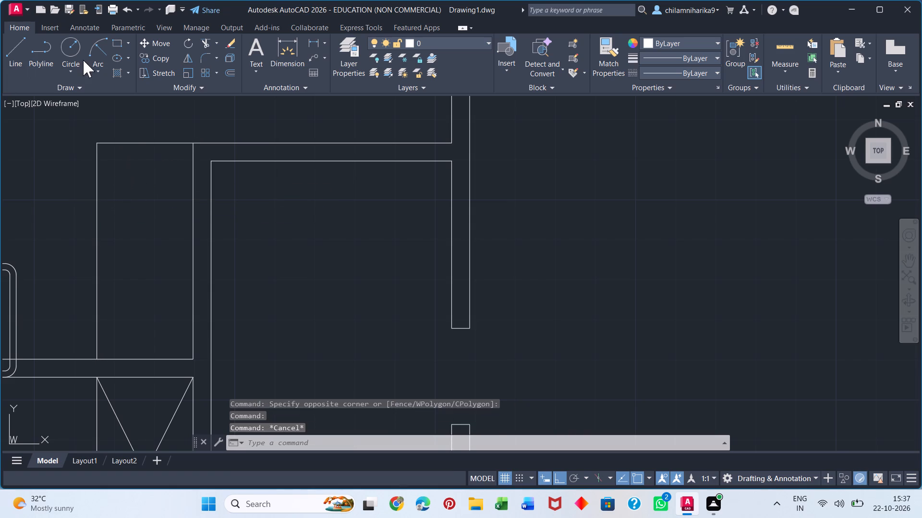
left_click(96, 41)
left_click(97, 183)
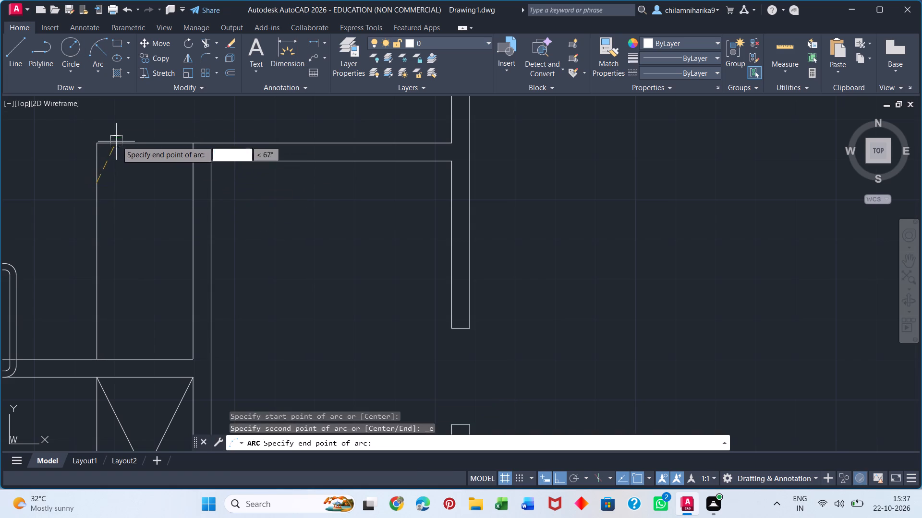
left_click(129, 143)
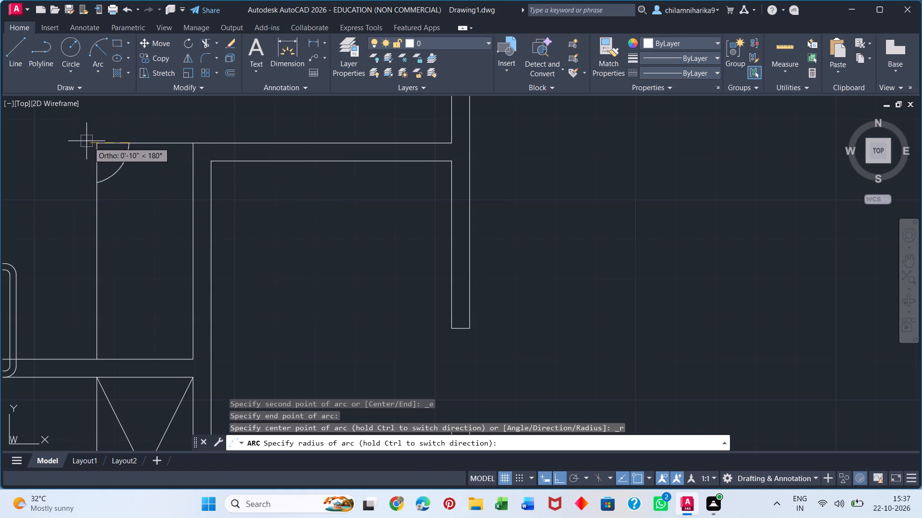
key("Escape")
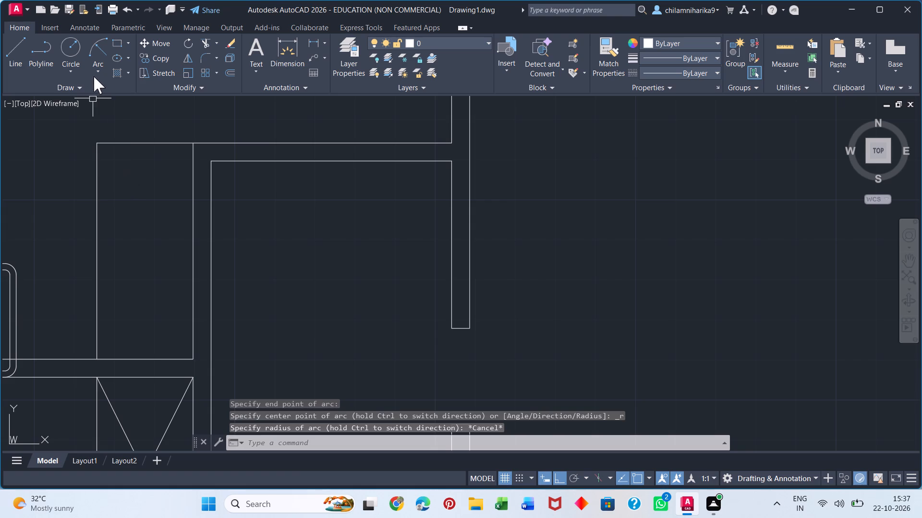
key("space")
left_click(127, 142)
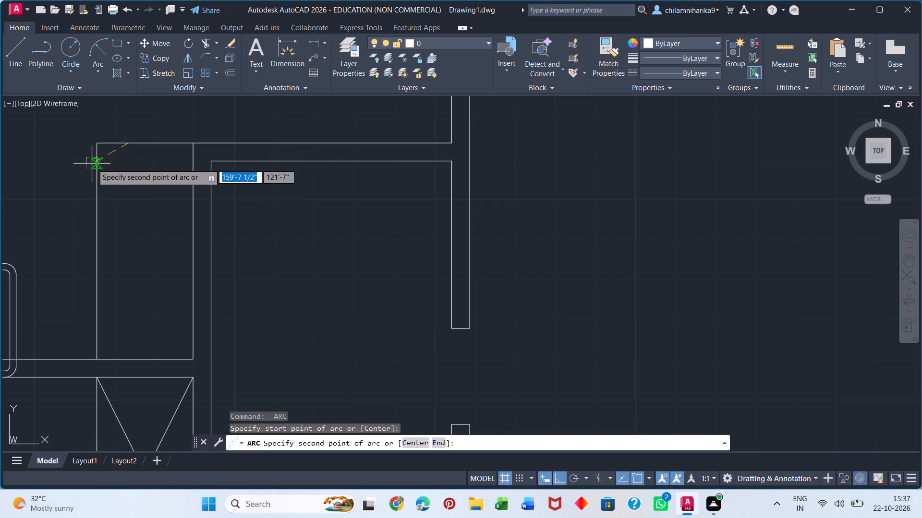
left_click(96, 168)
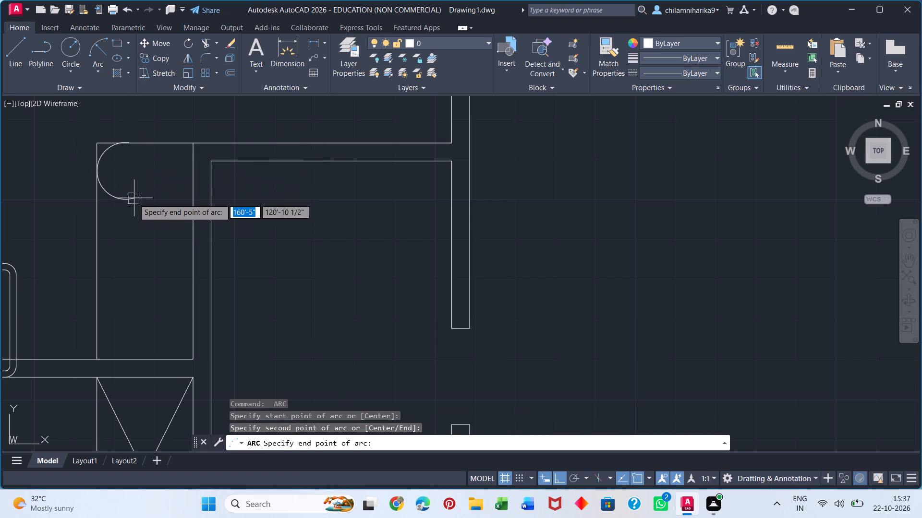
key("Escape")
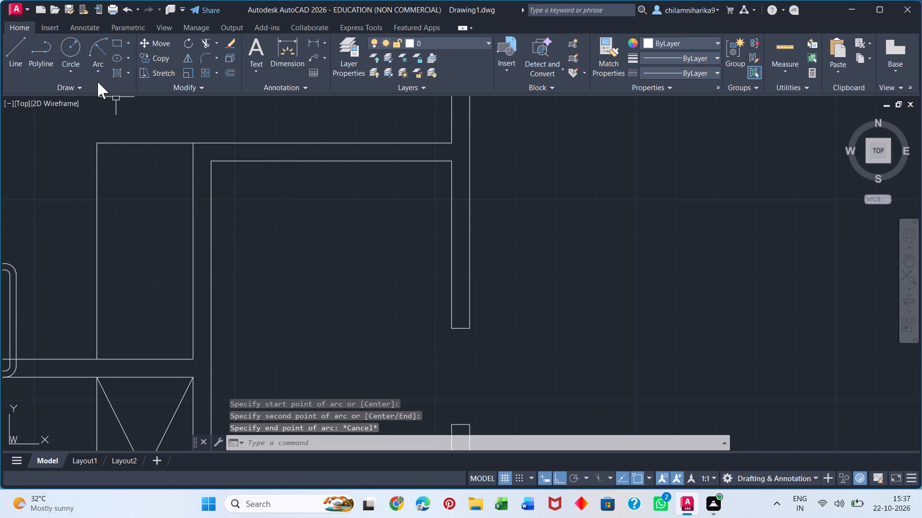
Draw a start-end-radius arc across the counter's upper outer corner, joining its top edge to its outer vertical edge.
left_click(96, 71)
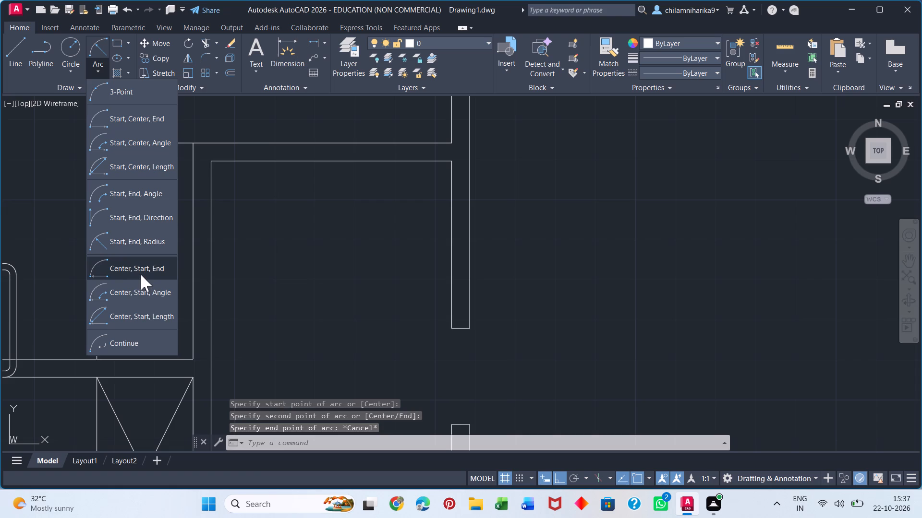
left_click(133, 247)
left_click(134, 141)
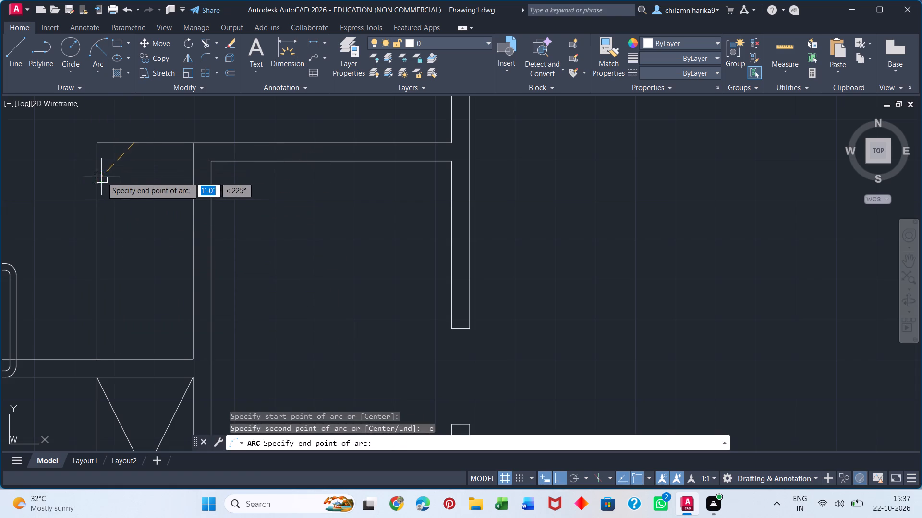
left_click(100, 177)
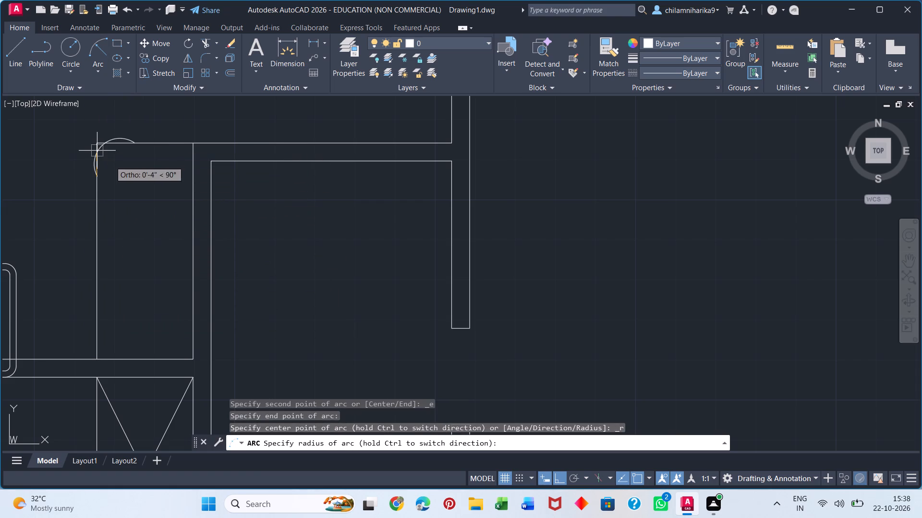
left_click(95, 139)
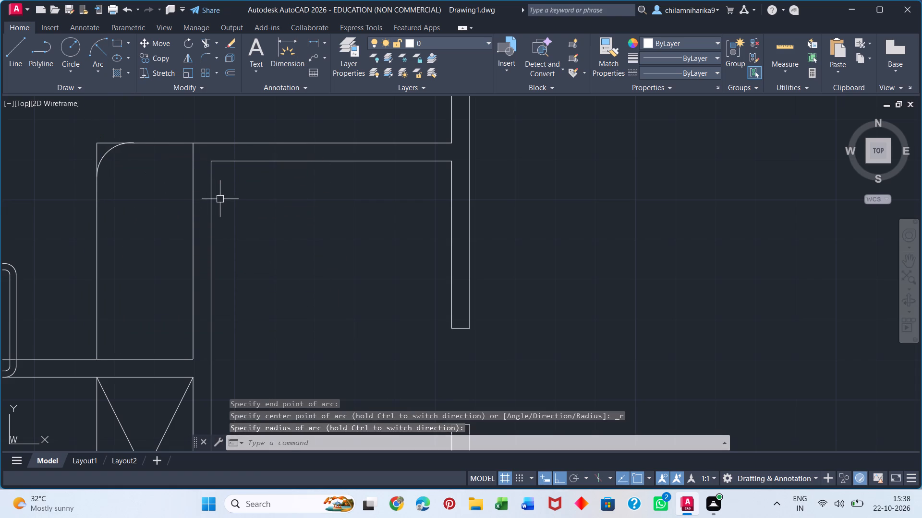
key("space")
key("Escape")
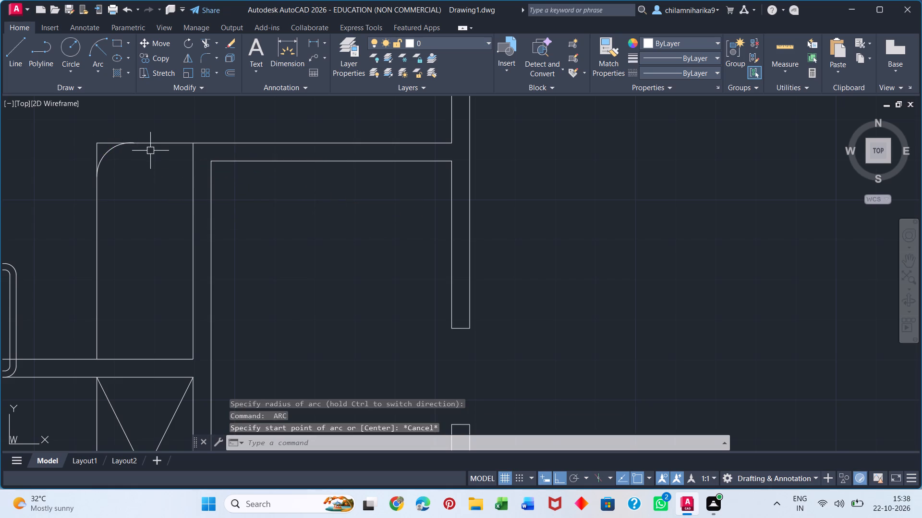
Trim the square corner segments of the top and vertical edges outside the arc, leaving the counter's corner rounded.
key("t")
key("r")
key("space")
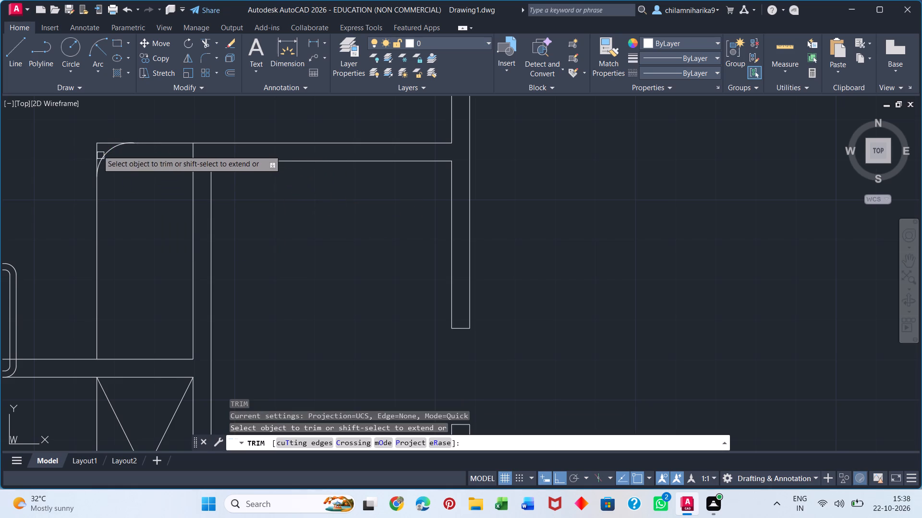
left_click(95, 146)
left_click(105, 141)
scroll(131, 142, "up", 4)
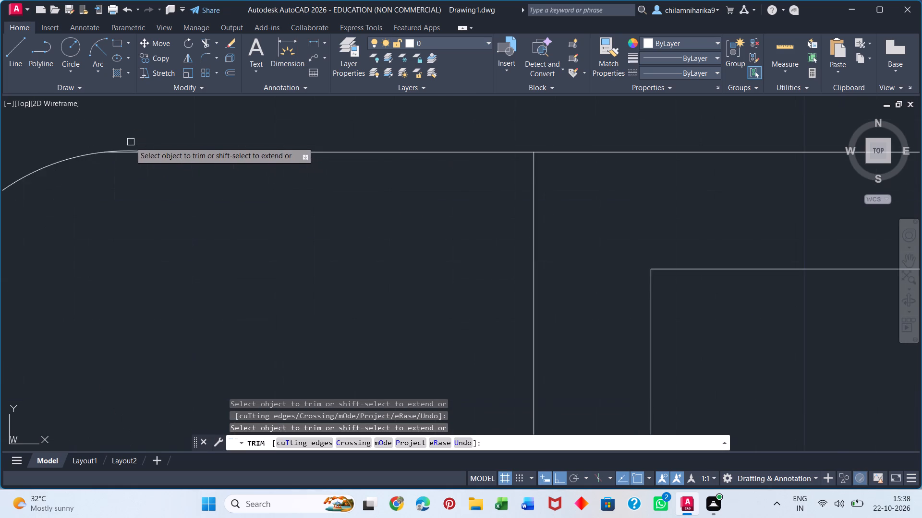
scroll(130, 142, "up", 3)
left_click(126, 178)
scroll(191, 214, "down", 5)
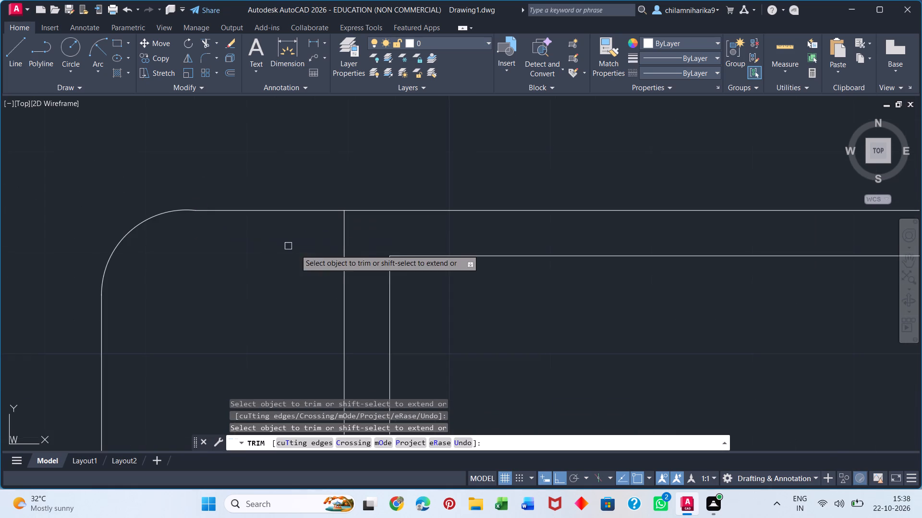
scroll(267, 247, "down", 4)
key("Escape")
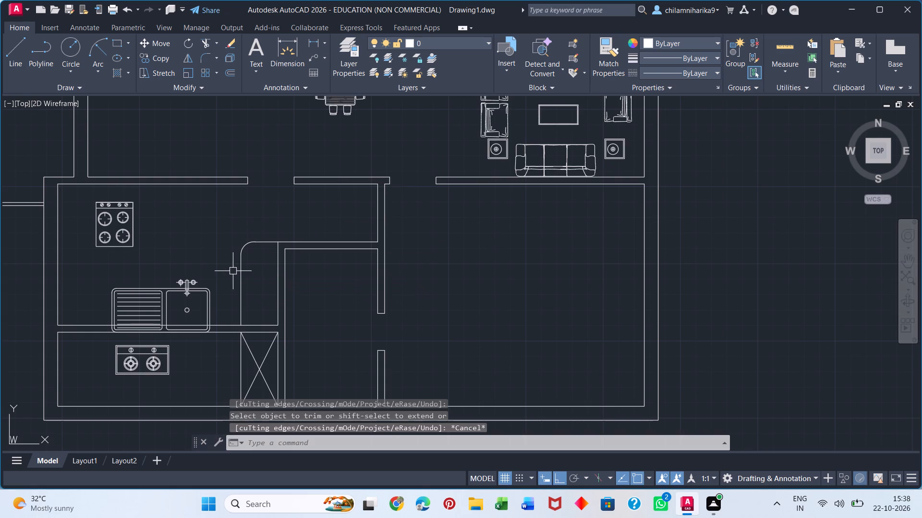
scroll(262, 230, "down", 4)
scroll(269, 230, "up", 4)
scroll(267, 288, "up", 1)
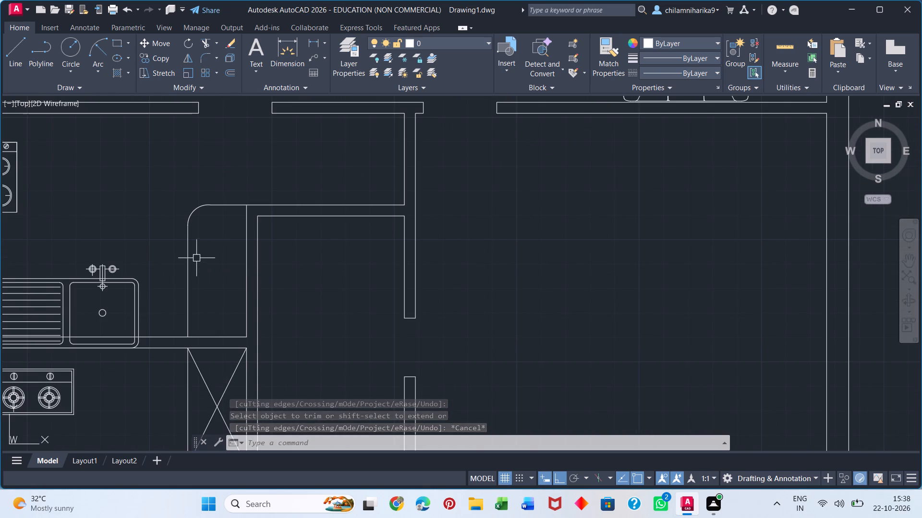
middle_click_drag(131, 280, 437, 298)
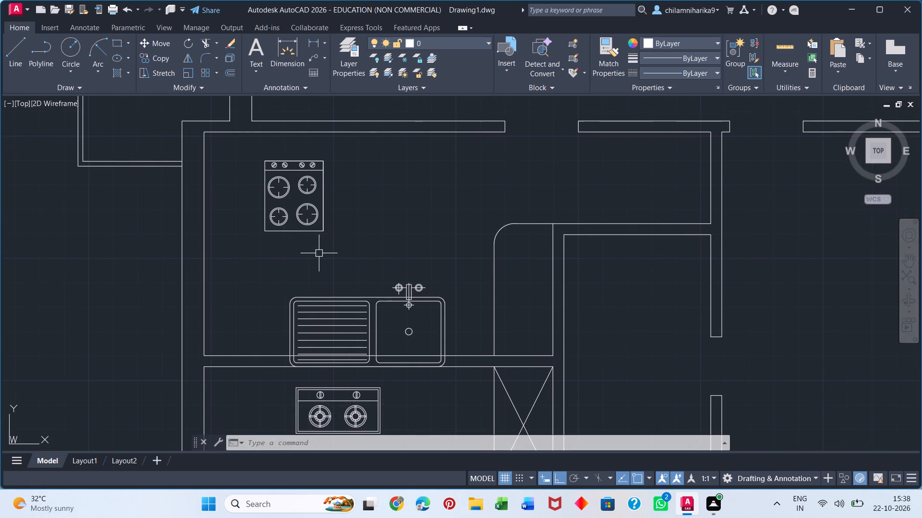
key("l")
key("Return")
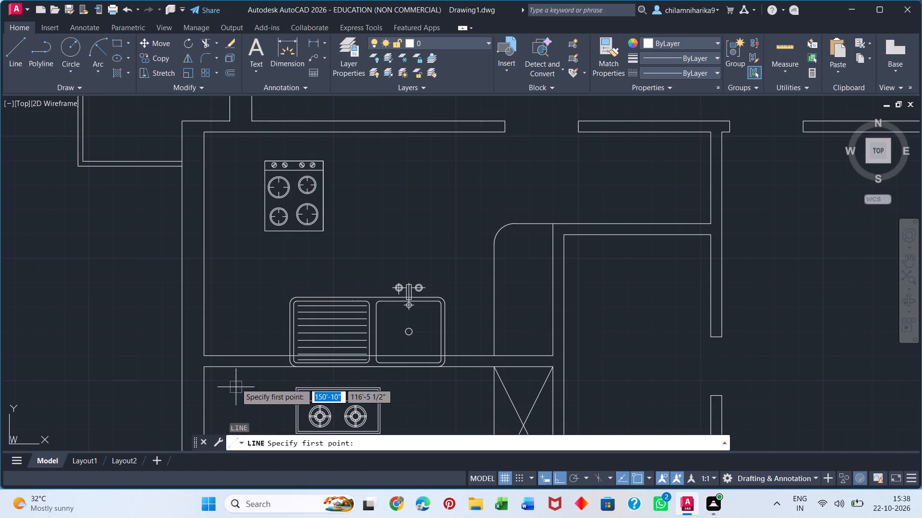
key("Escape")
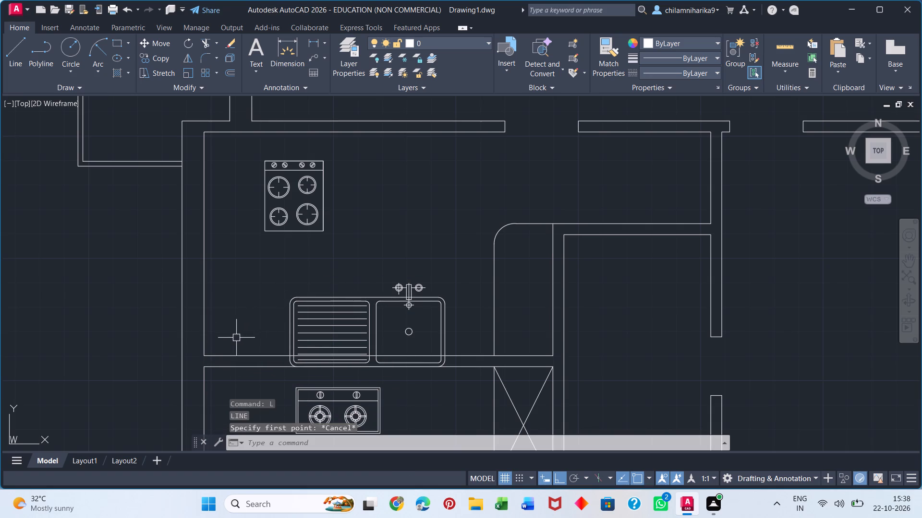
Offset the inner line of the kitchen's west wall 2' into the room as the counter's front edge.
key("o")
key("Return")
key("2")
key("apostrophe")
key("Return")
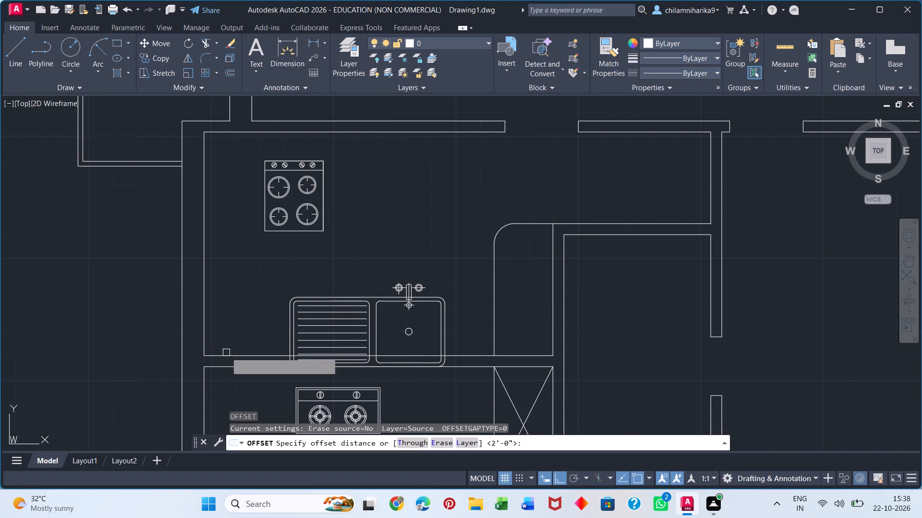
left_click(203, 278)
left_click(241, 279)
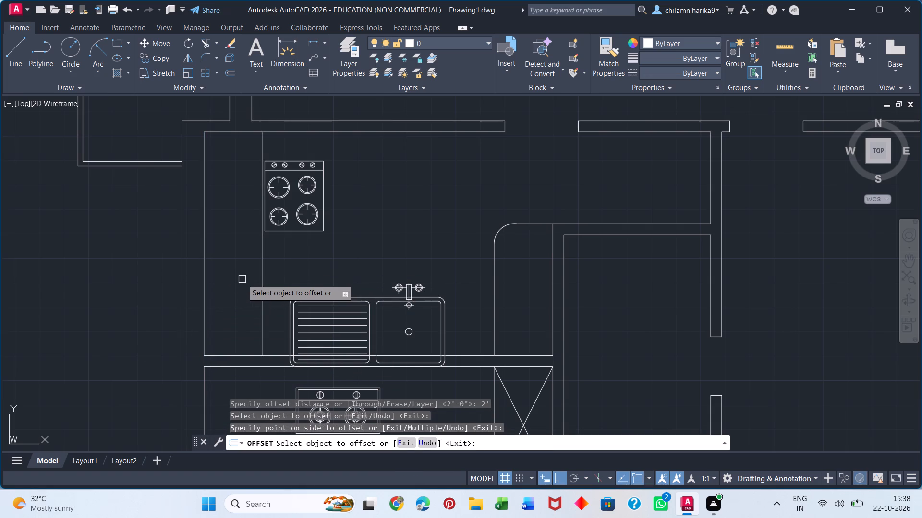
key("space")
Offset the kitchen's lower wall line 2' up into the room as the lower counter's front edge.
key("space")
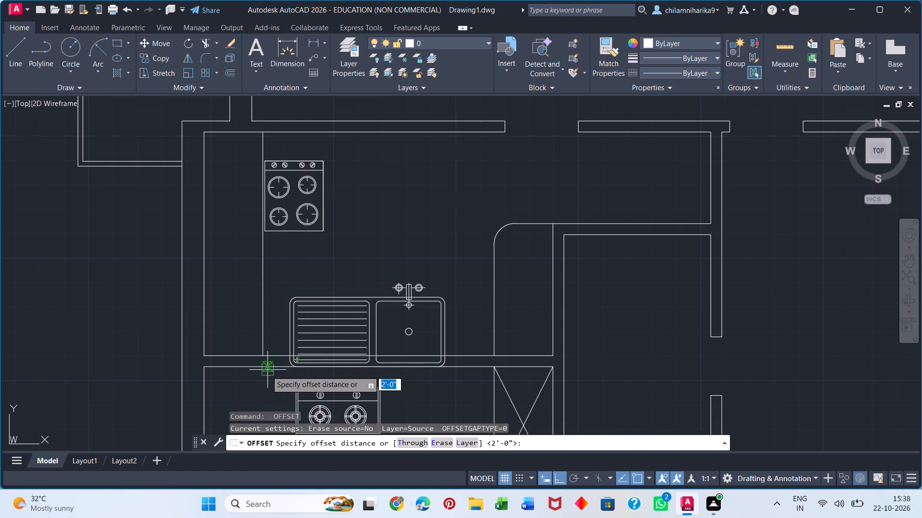
key("2")
key("apostrophe")
key("Return")
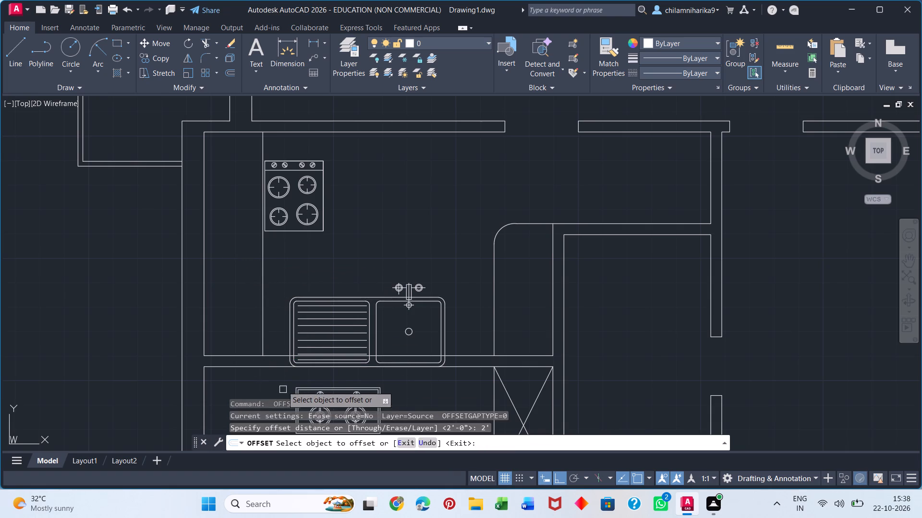
left_click(277, 353)
left_click(293, 270)
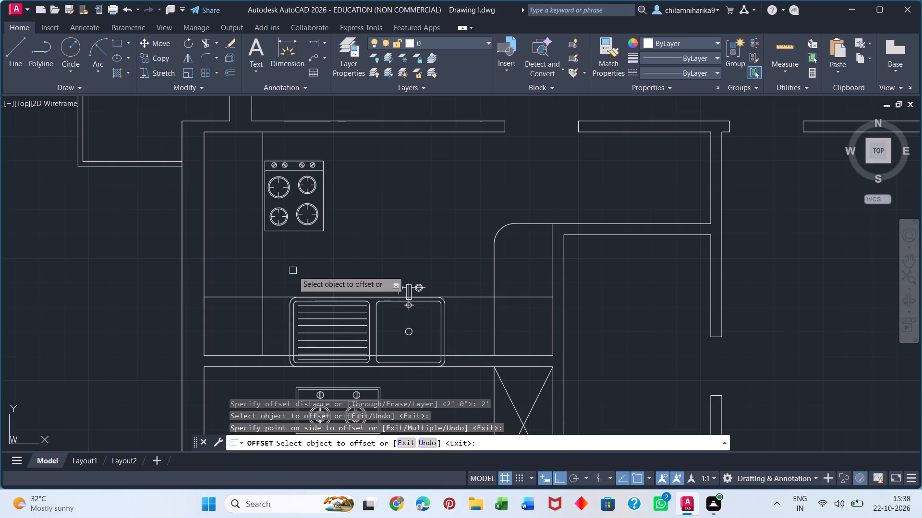
key("space")
Trim the two offset counter lines where they cross beyond each other, forming a clean inner L-corner.
type("TR")
key("Return")
left_click(232, 293)
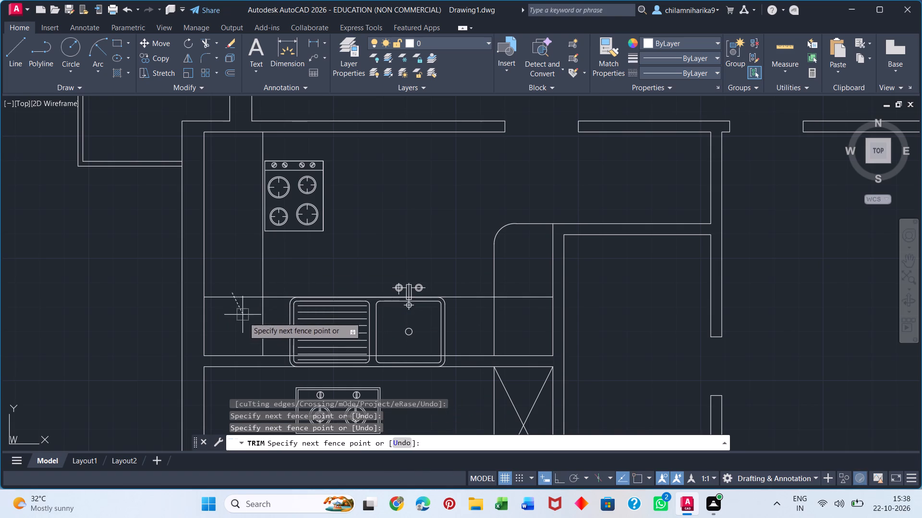
left_click(270, 335)
key("space")
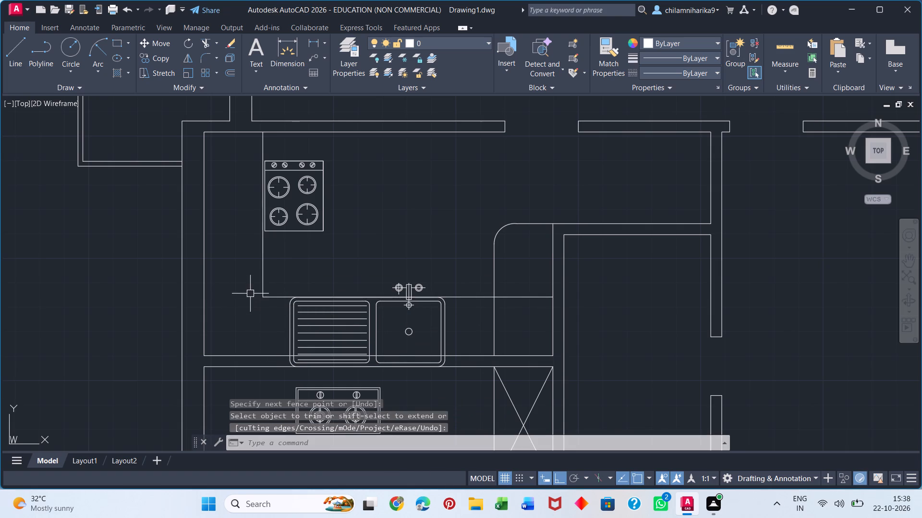
Scale the sink with drainboard down slightly, using its lower left corner as the base point.
left_click(289, 326)
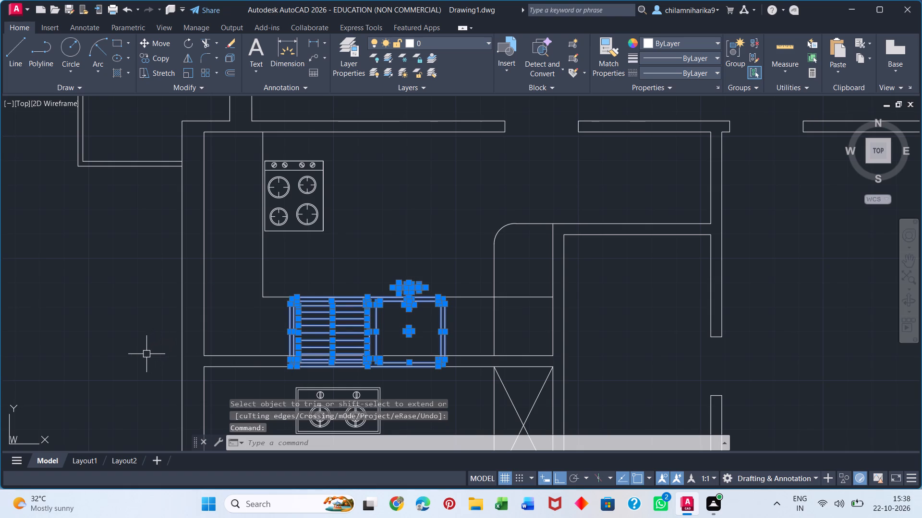
key("s")
key("c")
key("Return")
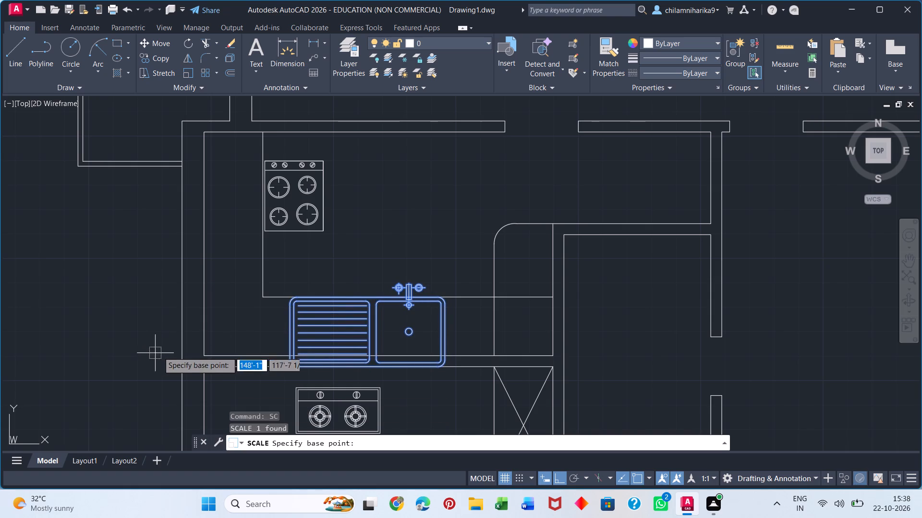
left_click(298, 367)
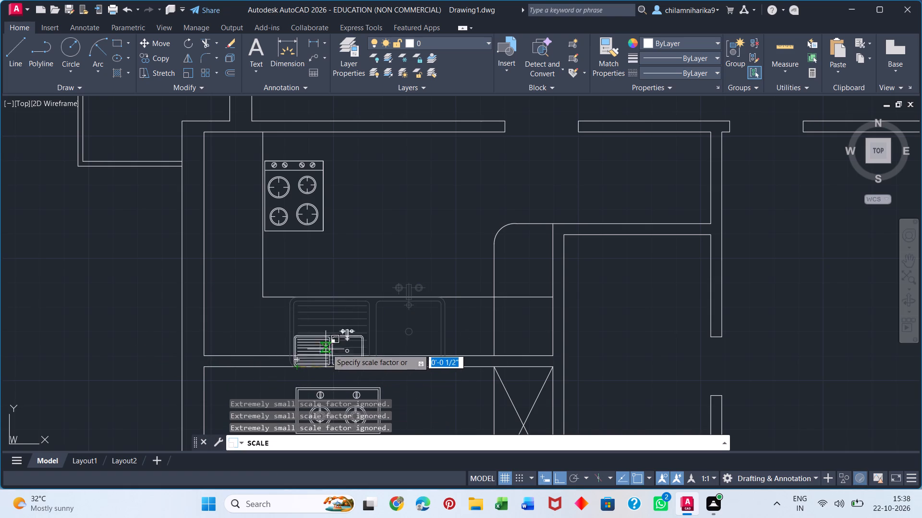
left_click(356, 328)
Move the sink onto the lower counter beside the rounded counter, with its bottom edge just above the lower wall line.
scroll(279, 342, "down", 1)
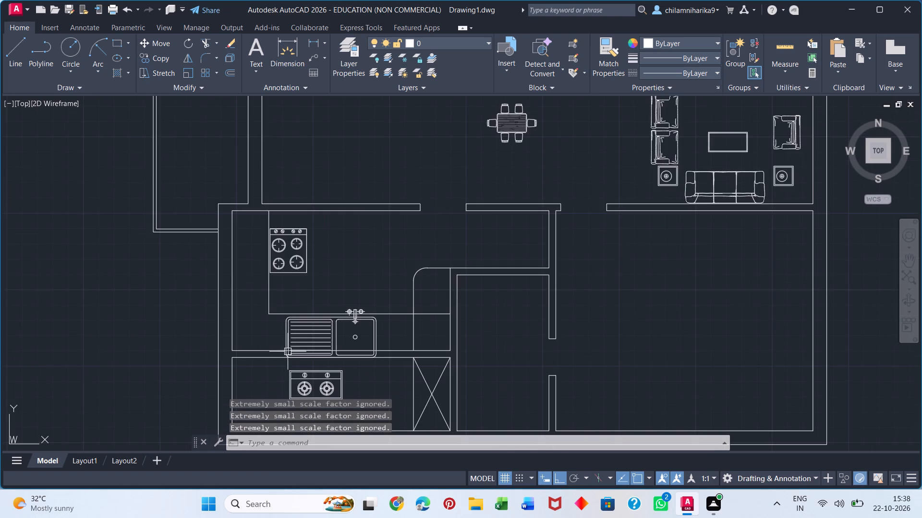
left_click(284, 347)
scroll(303, 331, "up", 3)
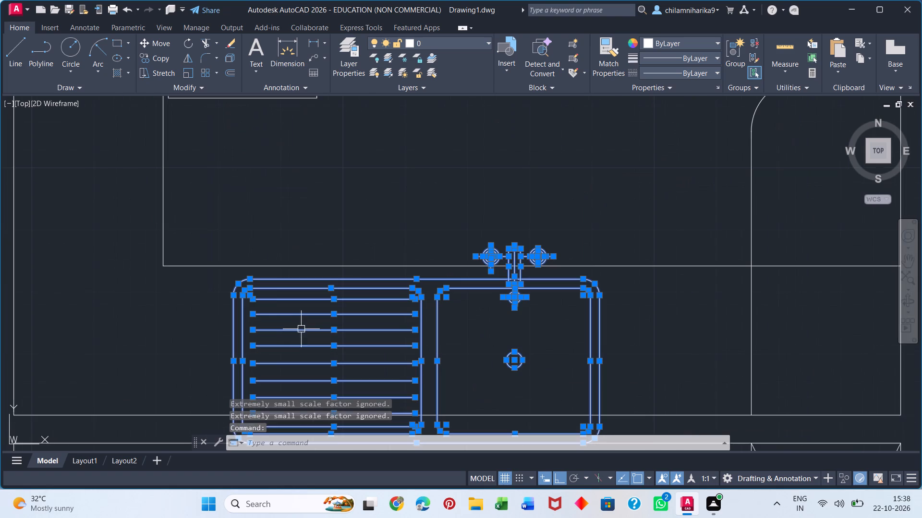
key("m")
key("Return")
middle_click_drag(163, 386, 176, 305)
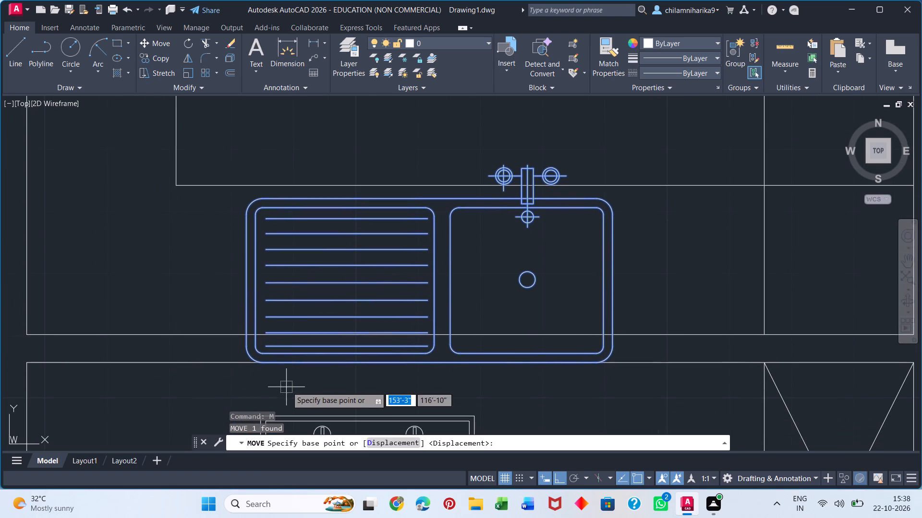
left_click(261, 365)
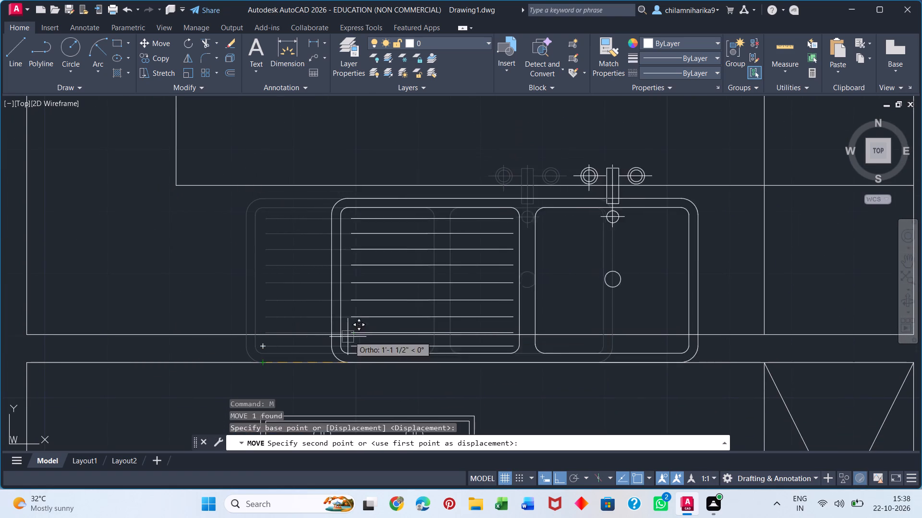
left_click(409, 328)
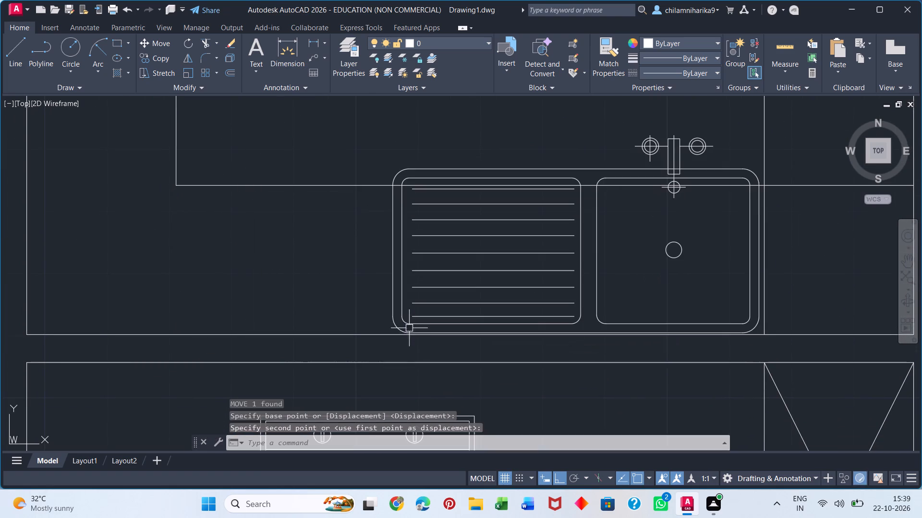
Scale the sink down about its lower left corner so that it and its faucet fit within the lower counter's depth.
scroll(405, 342, "up", 1)
middle_click_drag(400, 342, 190, 349)
scroll(190, 349, "up", 1)
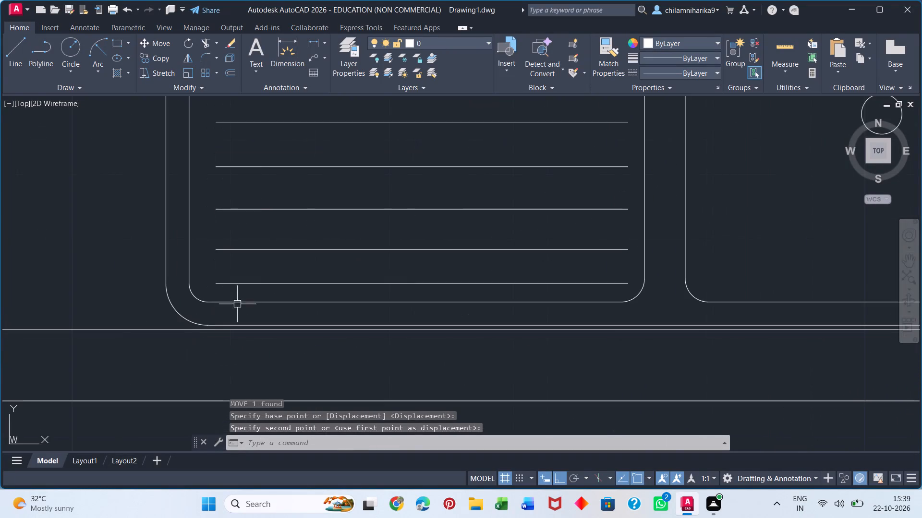
middle_click_drag(256, 286, 233, 354)
scroll(233, 355, "down", 2)
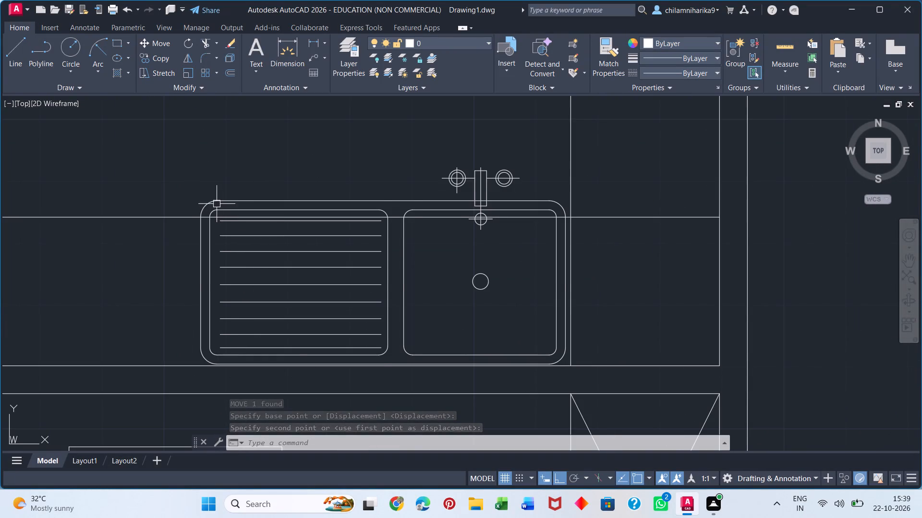
left_click(217, 204)
key("s")
key("c")
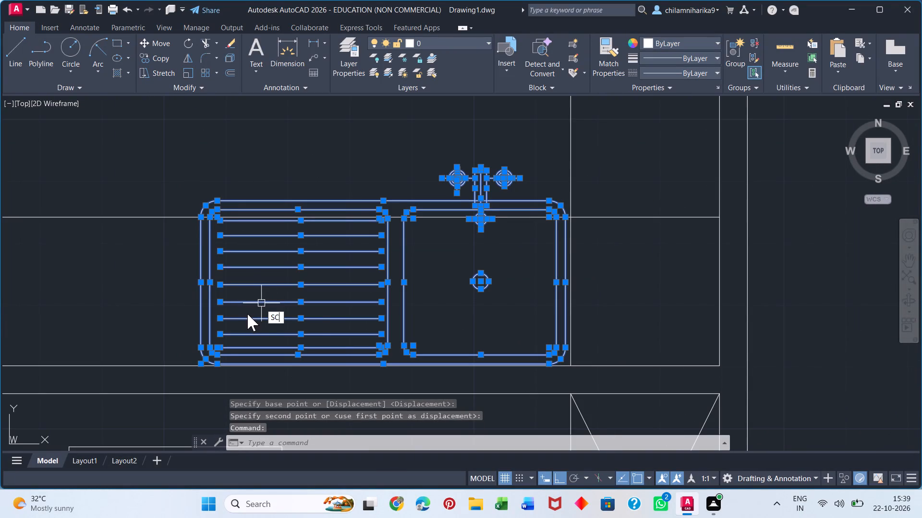
key("Return")
left_click(210, 364)
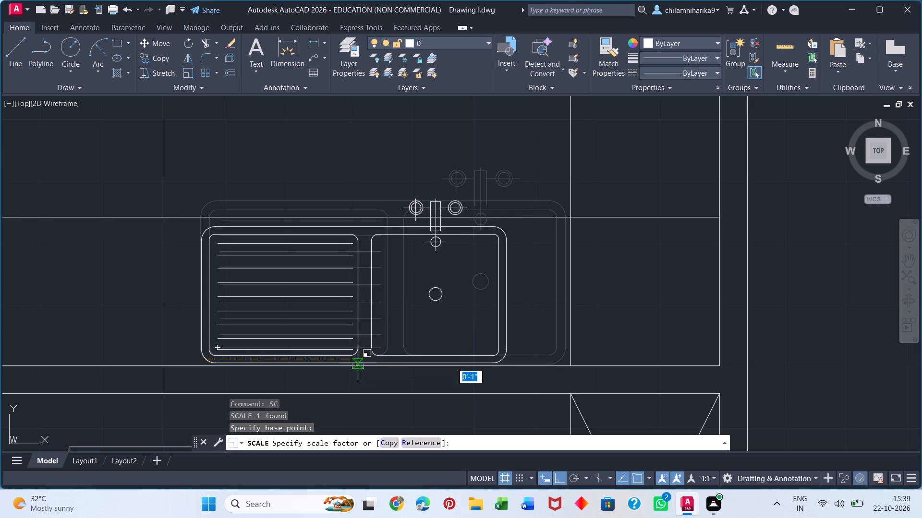
left_click(333, 381)
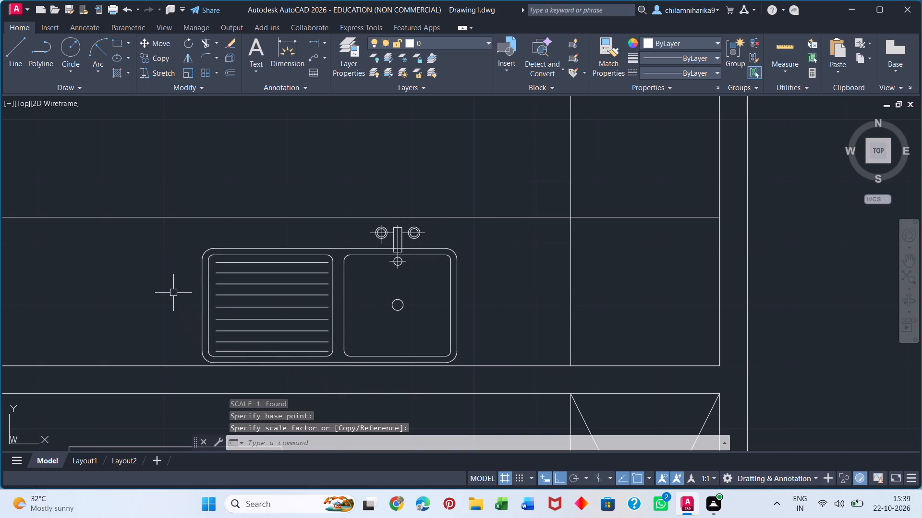
Rotate the sink with drainboard 180° about its lower left corner so that its faucet faces the lower wall.
left_click(165, 249)
left_click(473, 360)
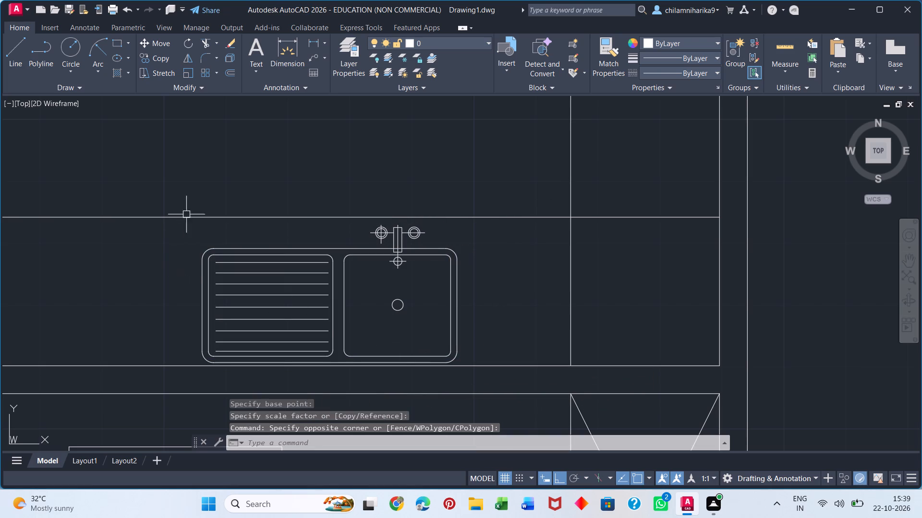
left_click(180, 170)
left_click(490, 374)
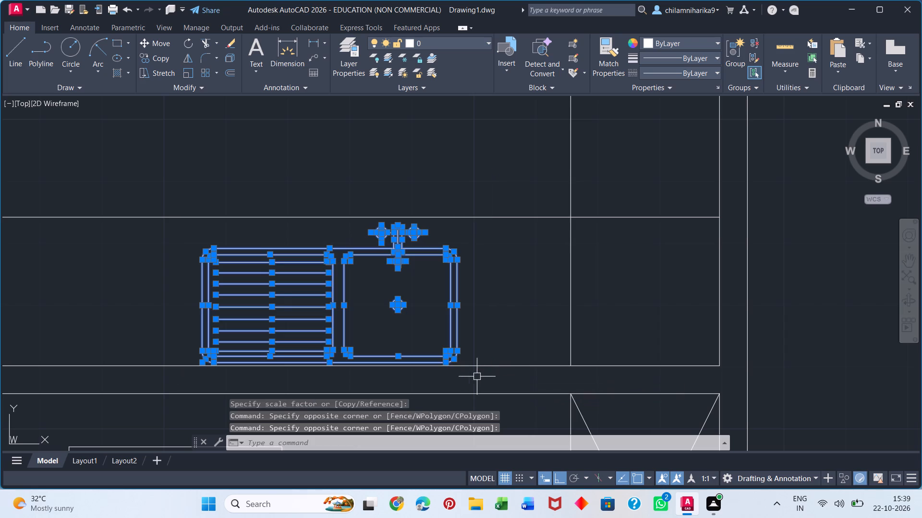
key("r")
key("o")
key("Return")
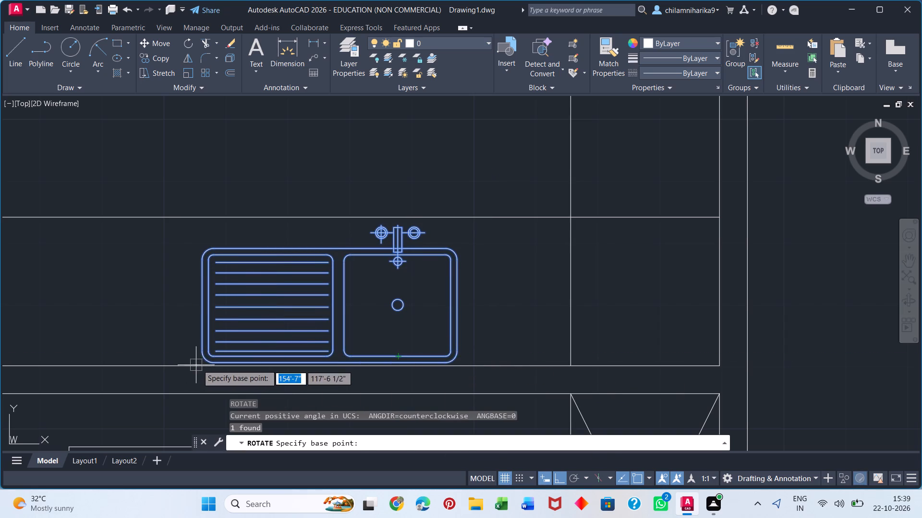
left_click(200, 361)
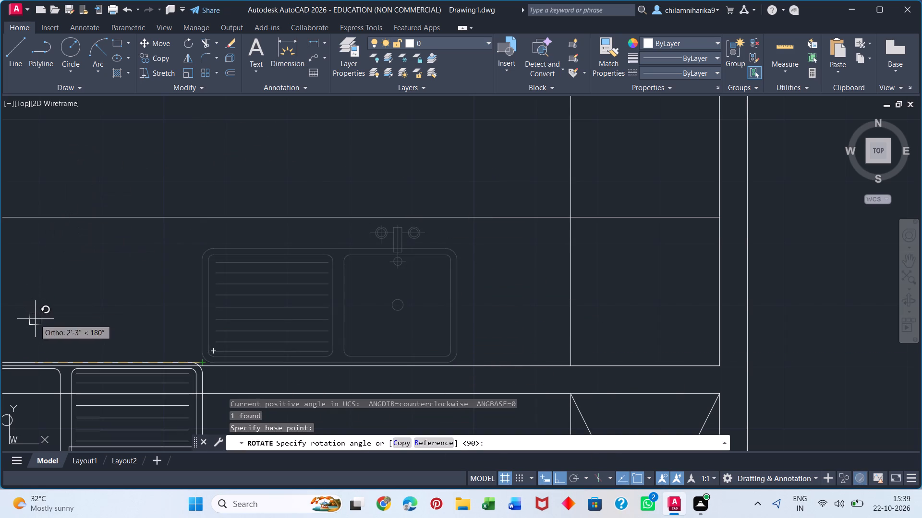
middle_click_drag(49, 311, 338, 180)
scroll(347, 180, "down", 1)
left_click(284, 208)
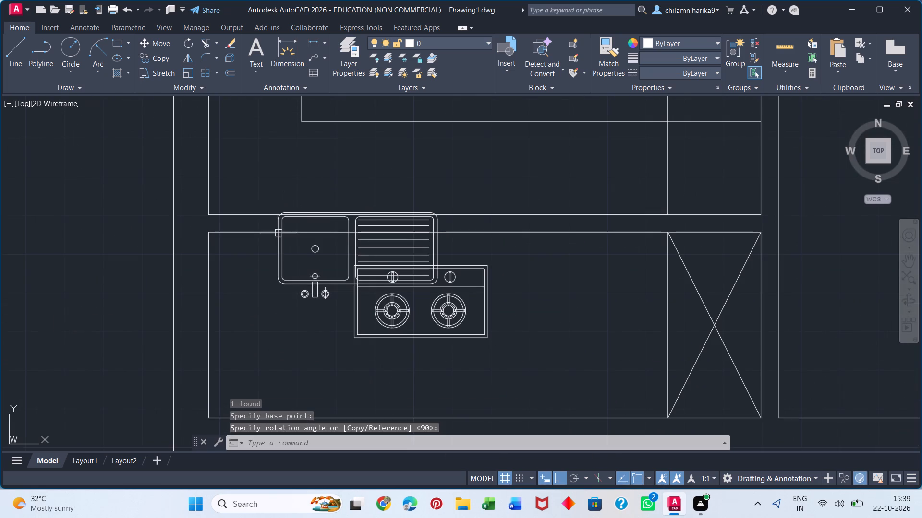
Move the rotated sink back onto the lower counter, with its basin's bottom edge on the lower wall line.
left_click(274, 257)
left_click(285, 264)
left_click(273, 264)
left_click(277, 264)
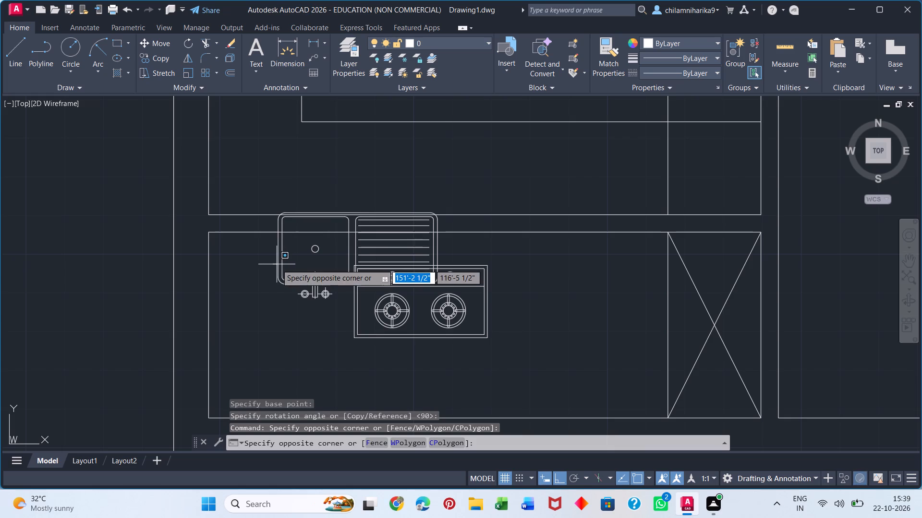
left_click(279, 264)
key("m")
key("Return")
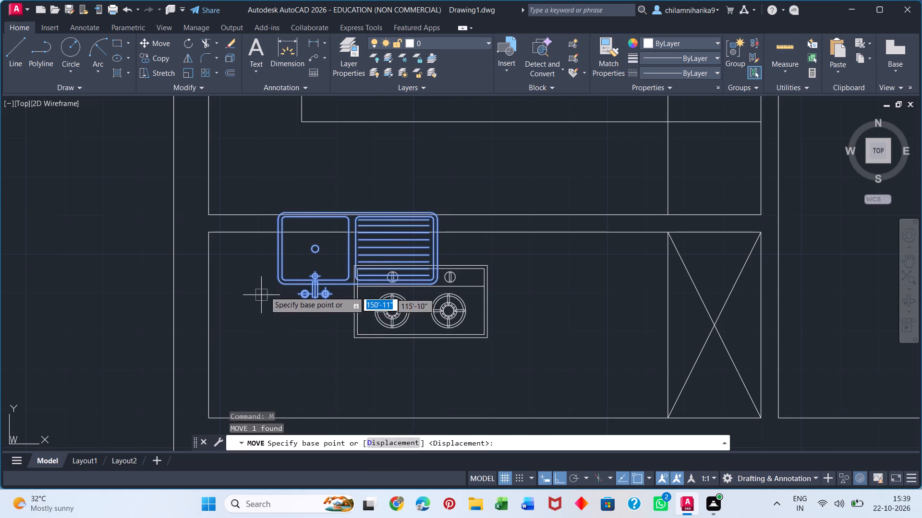
left_click(289, 286)
middle_click_drag(468, 149, 220, 296)
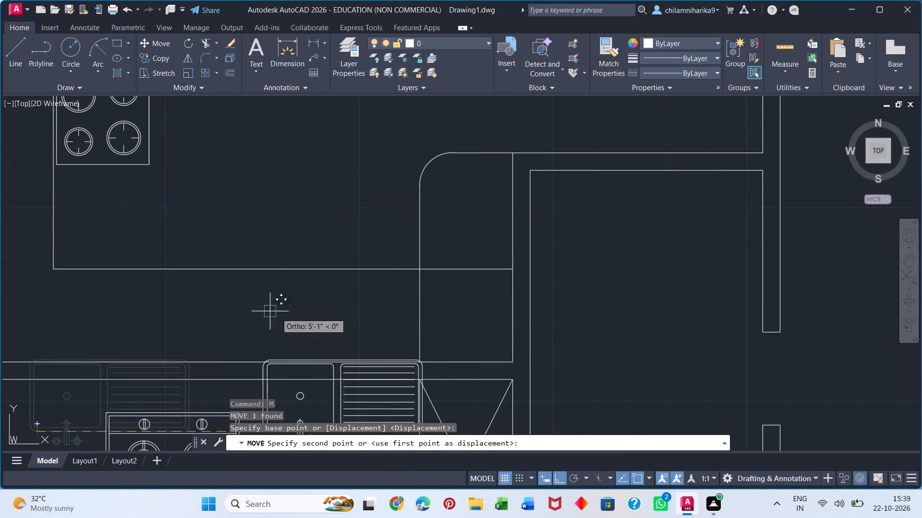
left_click(301, 360)
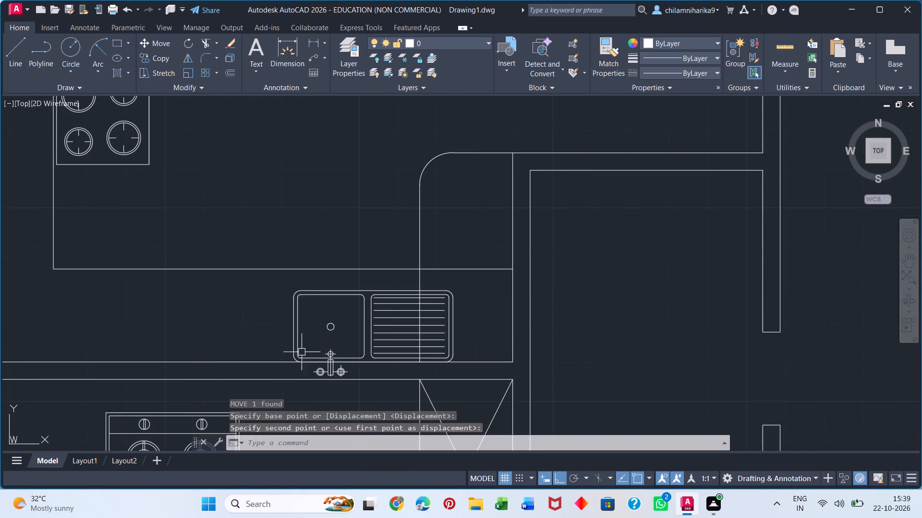
Scale the sink down about its lower left corner so that it clears the rounded counter's vertical line.
scroll(318, 320, "up", 1)
scroll(285, 328, "down", 3)
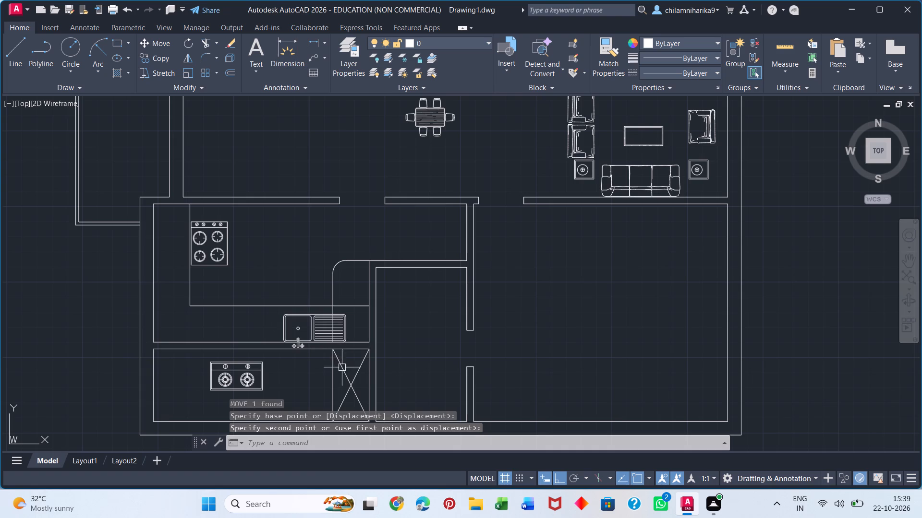
scroll(252, 319, "down", 2)
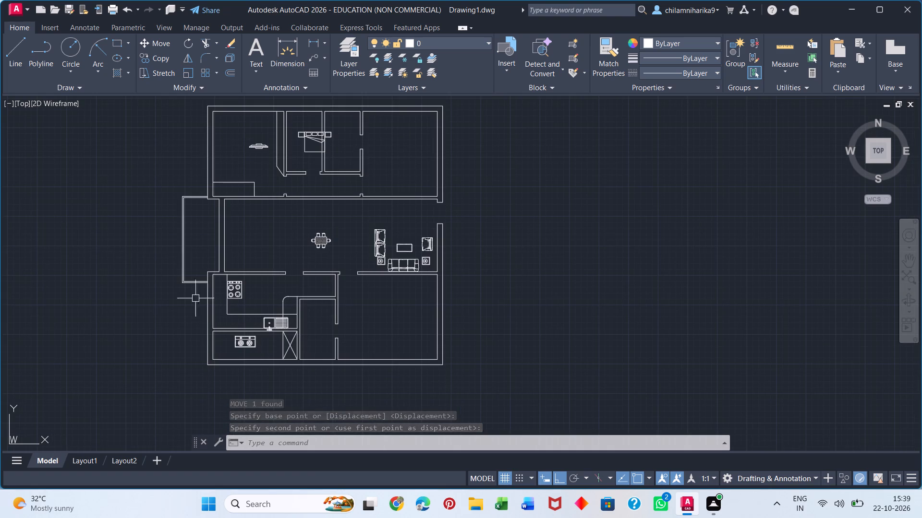
scroll(283, 335, "up", 1)
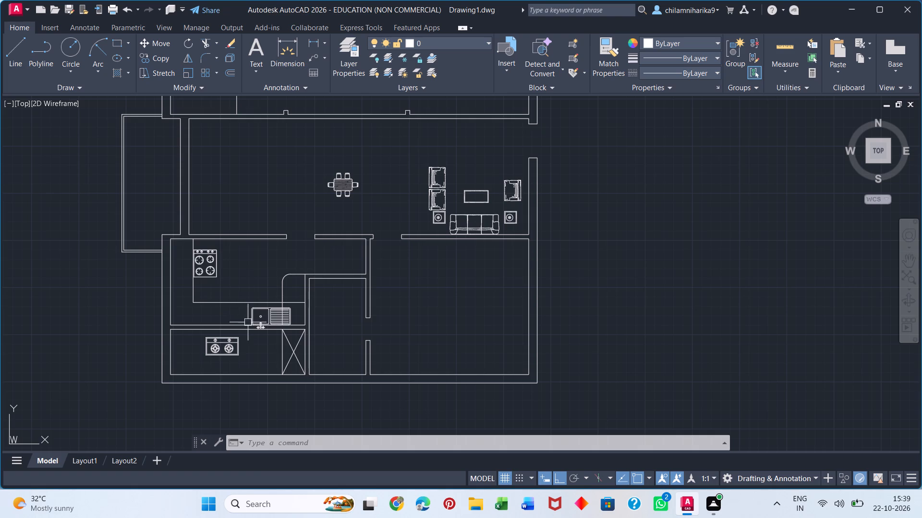
scroll(239, 306, "up", 1)
middle_click_drag(240, 306, 257, 304)
scroll(286, 319, "up", 1)
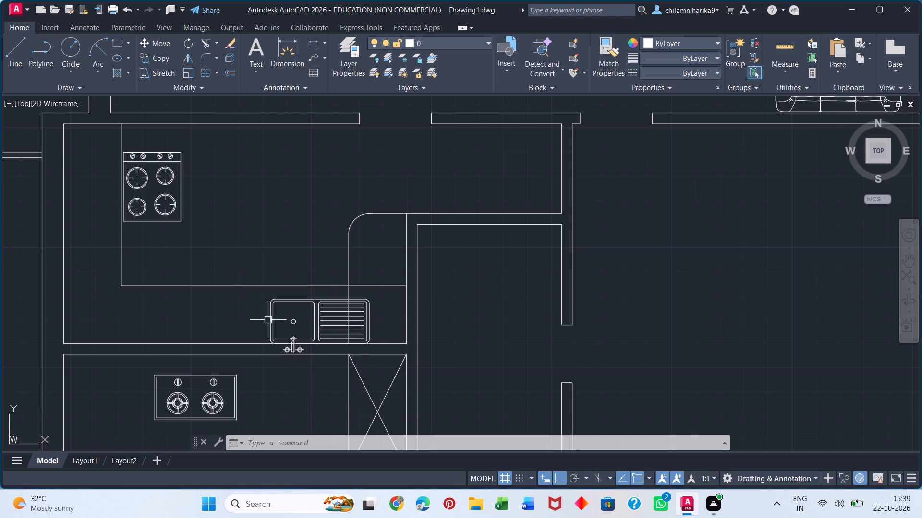
scroll(314, 313, "down", 1)
scroll(310, 318, "up", 2)
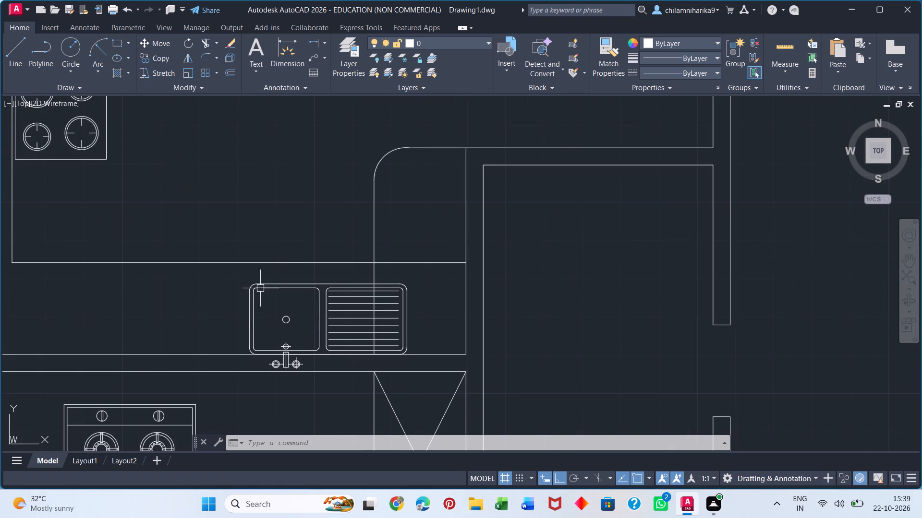
left_click(260, 288)
key("s")
key("c")
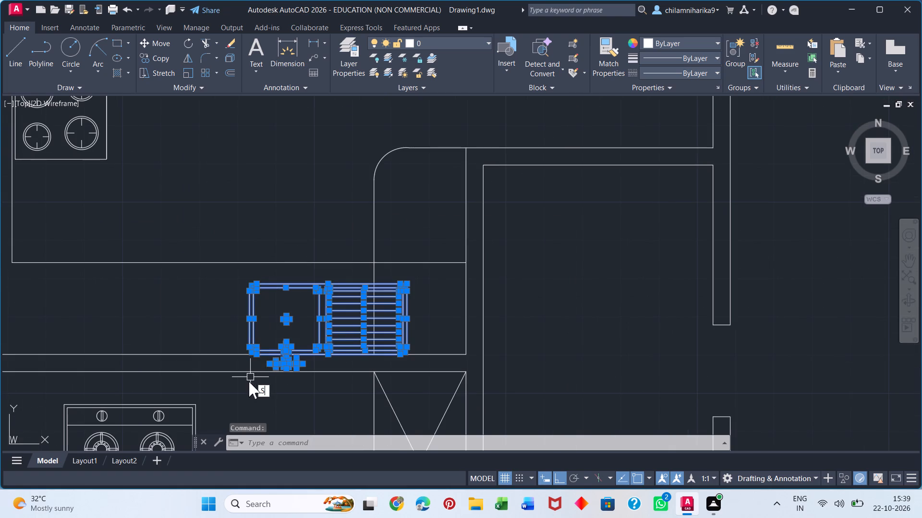
key("Return")
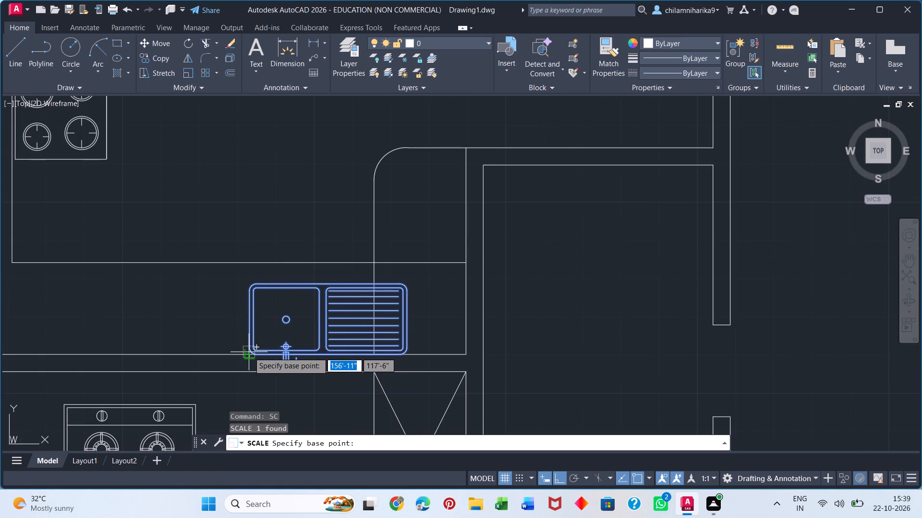
left_click(251, 351)
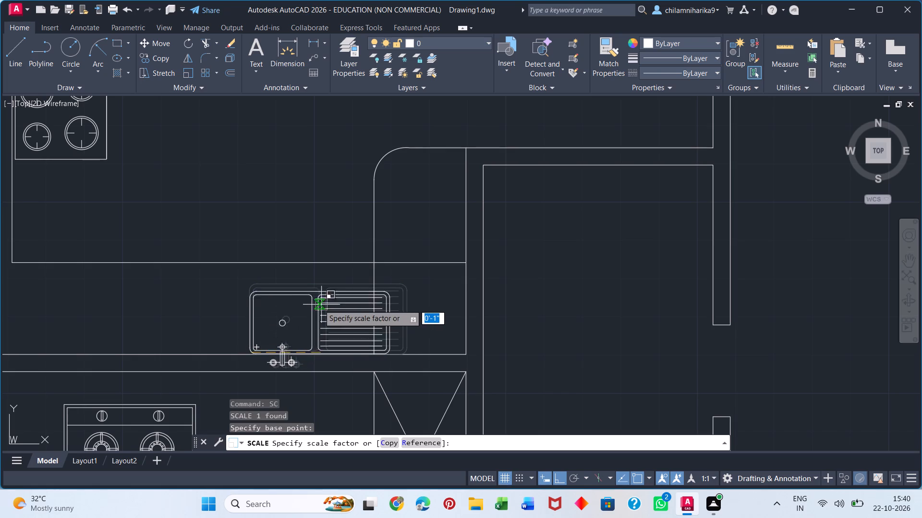
left_click(308, 308)
Move the sink straight up until the end of its faucet meets the lower wall line.
left_click(245, 290)
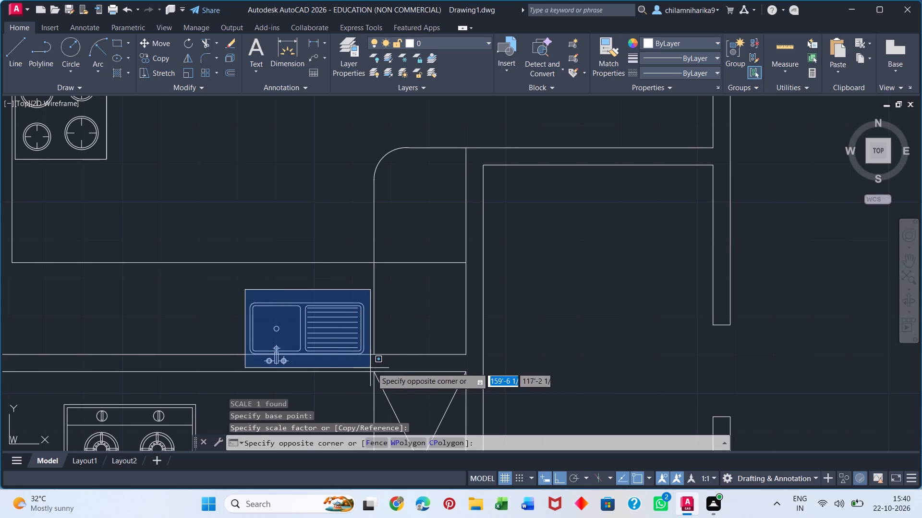
left_click(365, 371)
key("m")
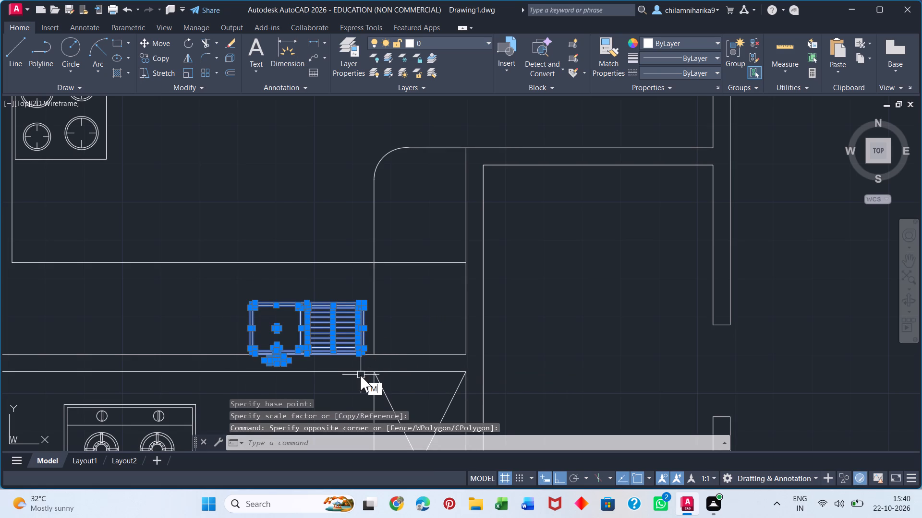
key("Return")
scroll(267, 365, "up", 4)
left_click(329, 369)
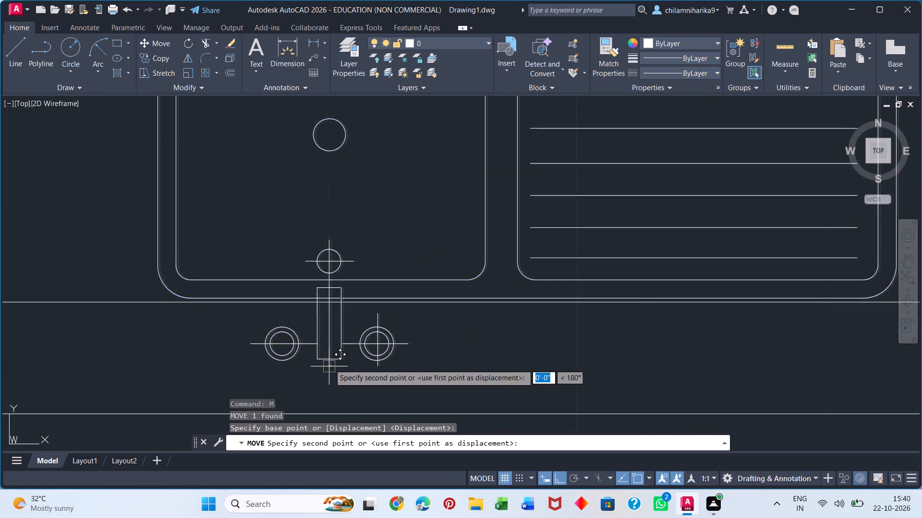
left_click(329, 304)
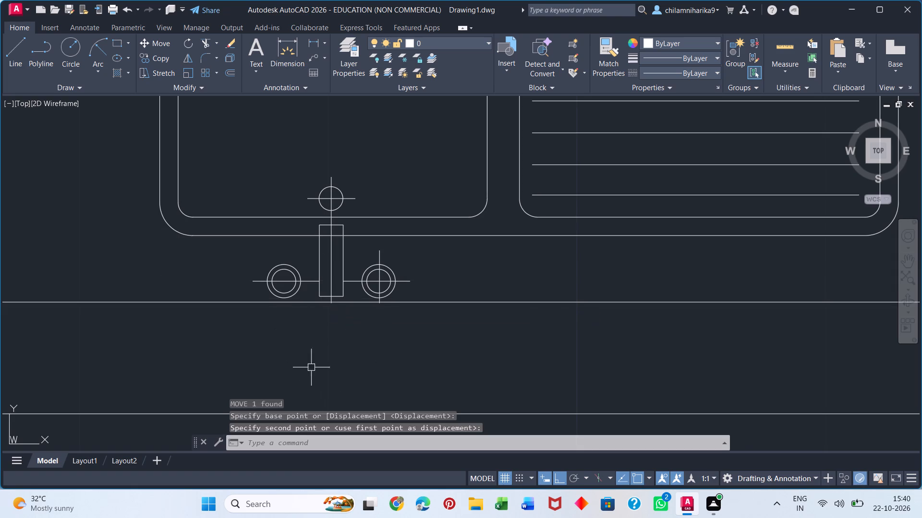
Scale the sink up about its lower left corner to fill more of the lower counter's depth.
scroll(290, 336, "down", 2)
scroll(243, 277, "down", 2)
scroll(255, 280, "up", 1)
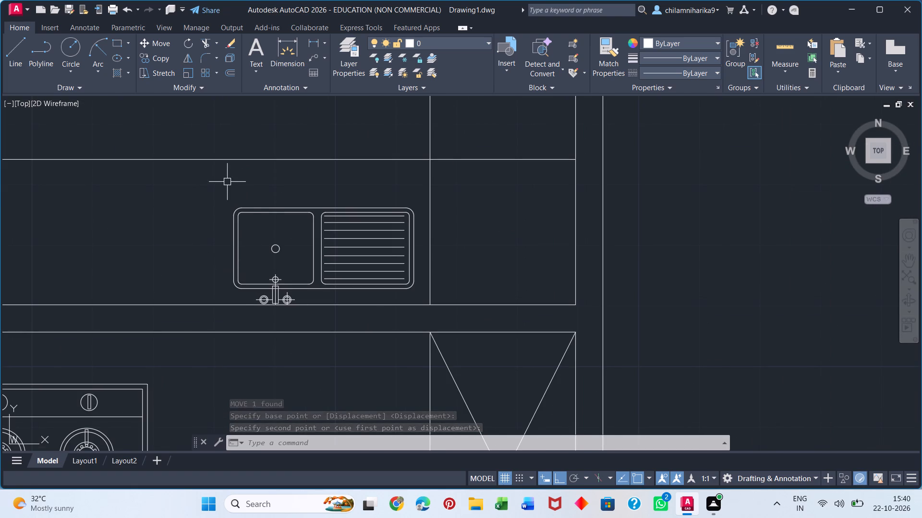
left_click(231, 231)
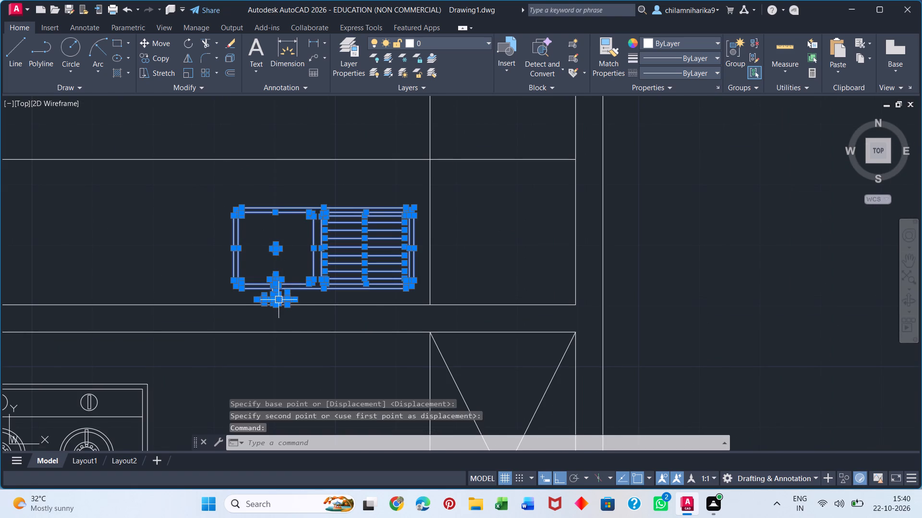
type("SC")
key("Return")
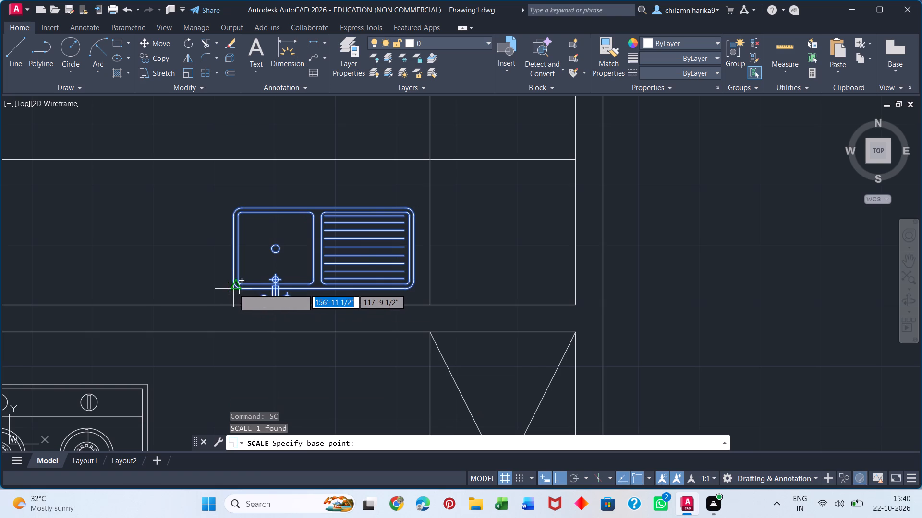
left_click(234, 288)
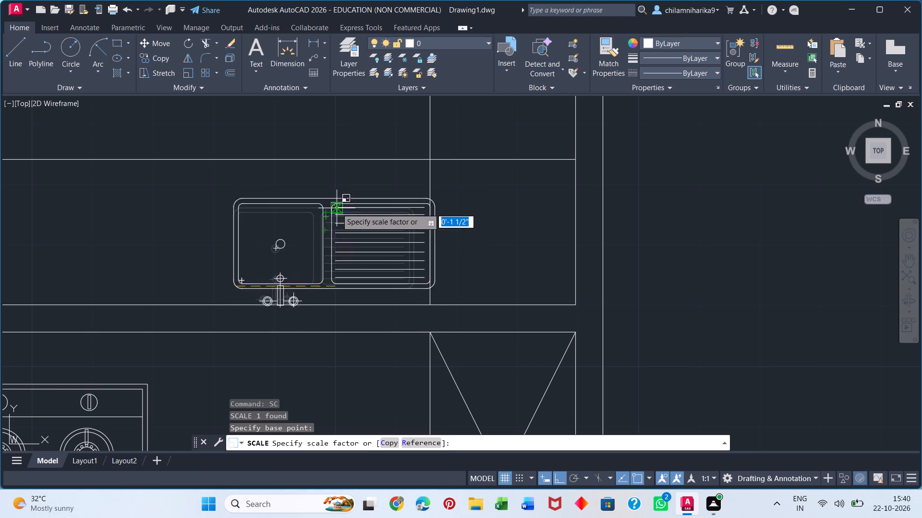
left_click(357, 188)
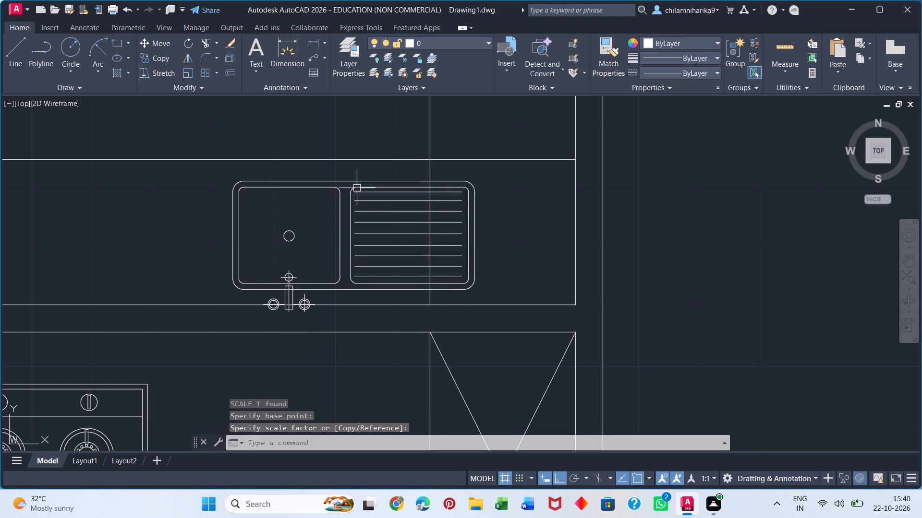
Move the enlarged sink straight up so that the end of its faucet sits on the lower wall line.
left_click(292, 307)
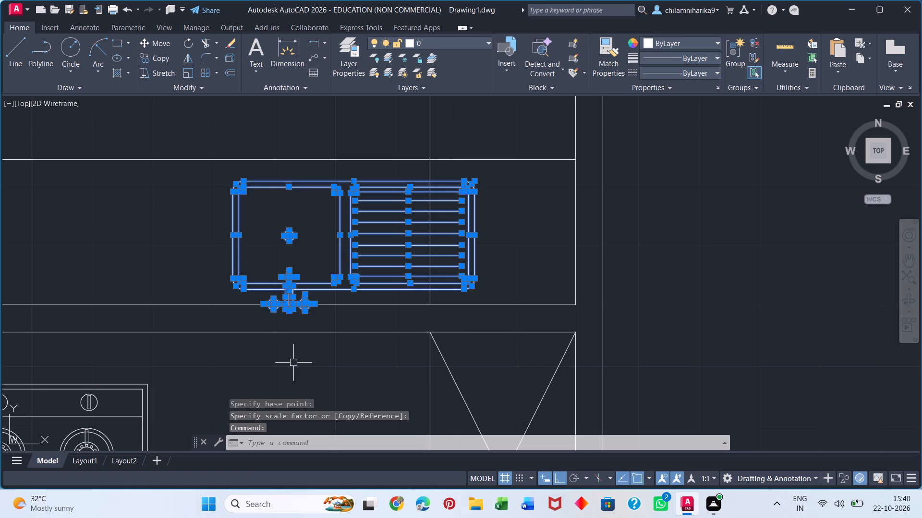
key("m")
key("Return")
scroll(286, 314, "up", 5)
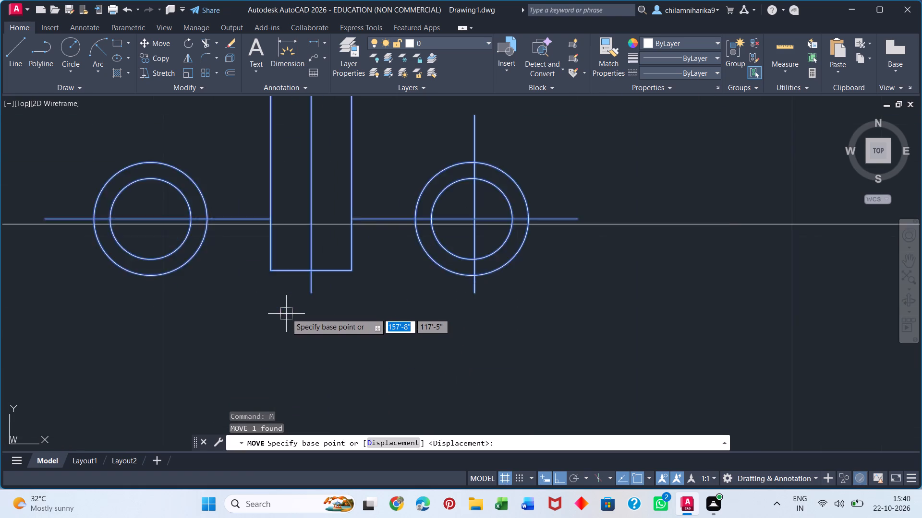
scroll(286, 313, "up", 4)
left_click(445, 188)
scroll(442, 247, "down", 4)
middle_click_drag(447, 284, 451, 440)
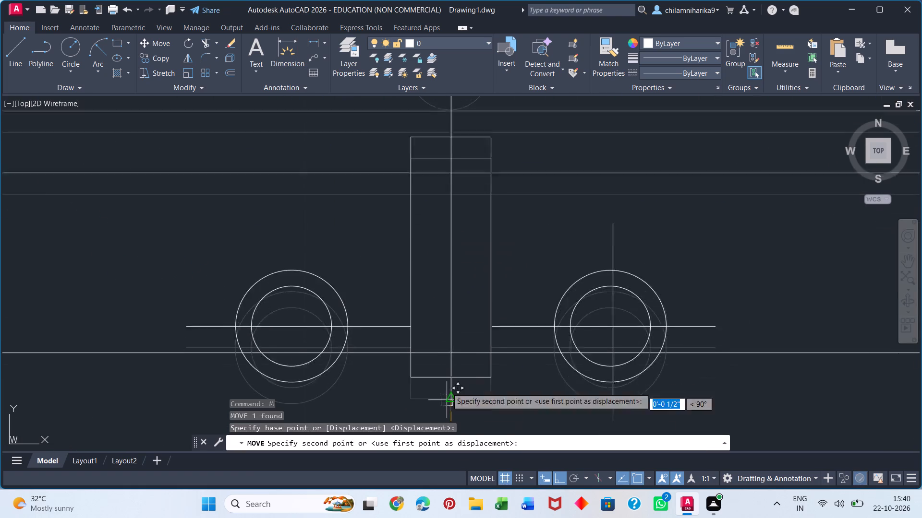
left_click(451, 352)
Move the sink horizontally along the lower counter, away from the rounded counter, to a position near the middle.
scroll(268, 341, "down", 5)
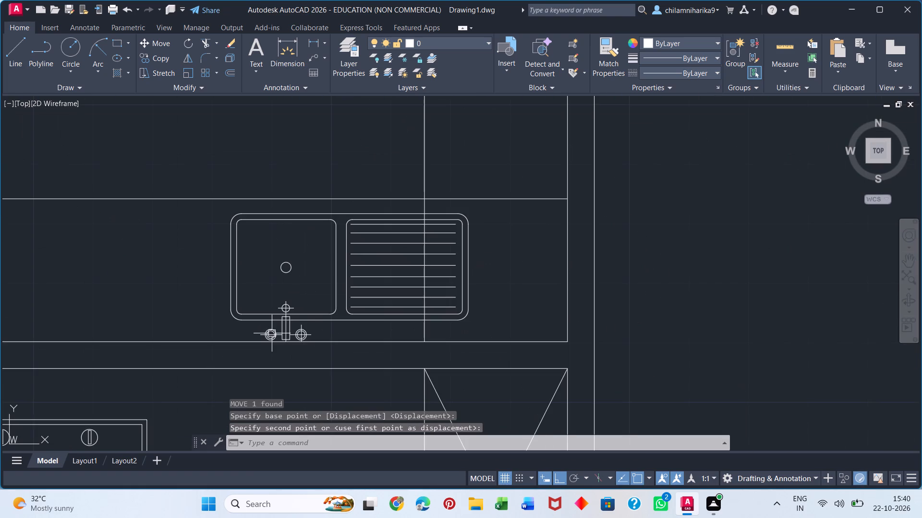
scroll(325, 313, "down", 5)
scroll(291, 311, "up", 3)
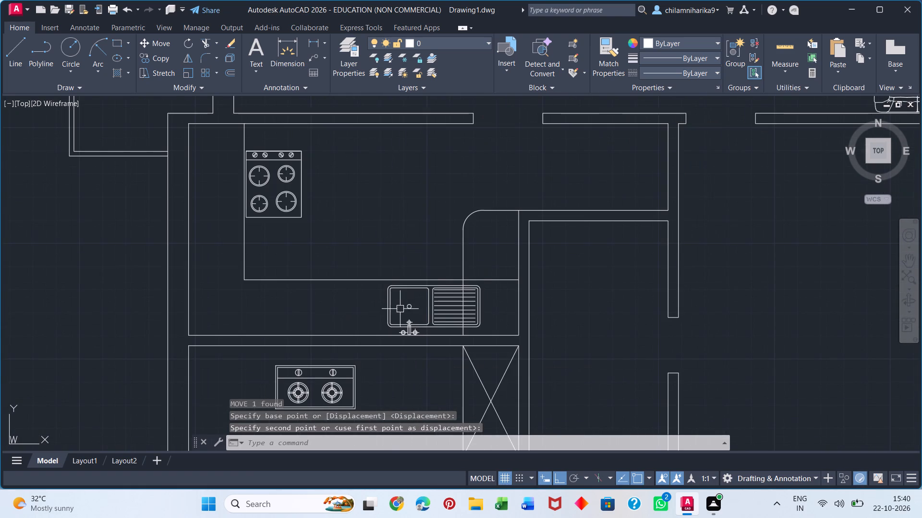
left_click(390, 310)
key("m")
key("Return")
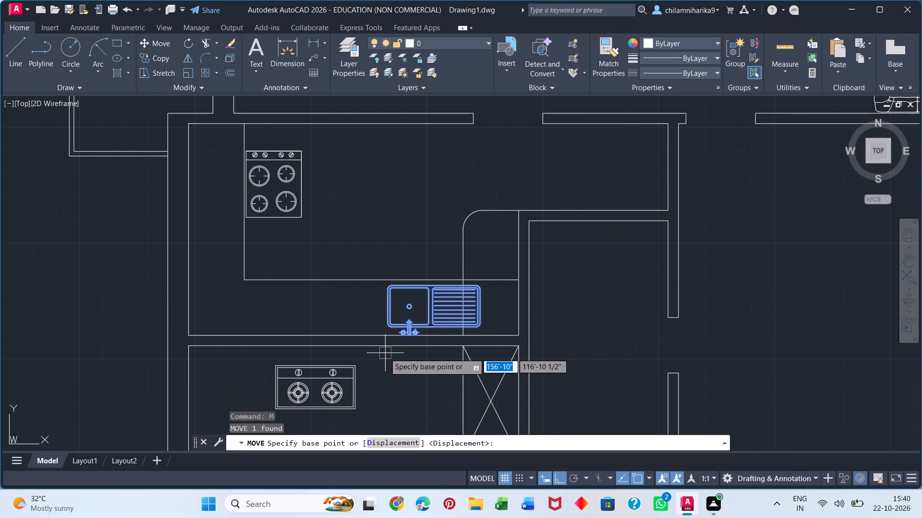
left_click(386, 308)
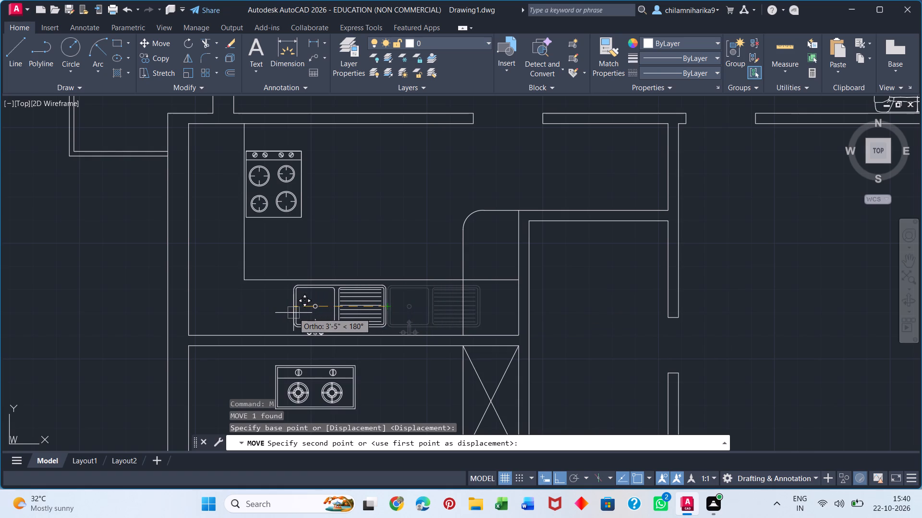
left_click(314, 312)
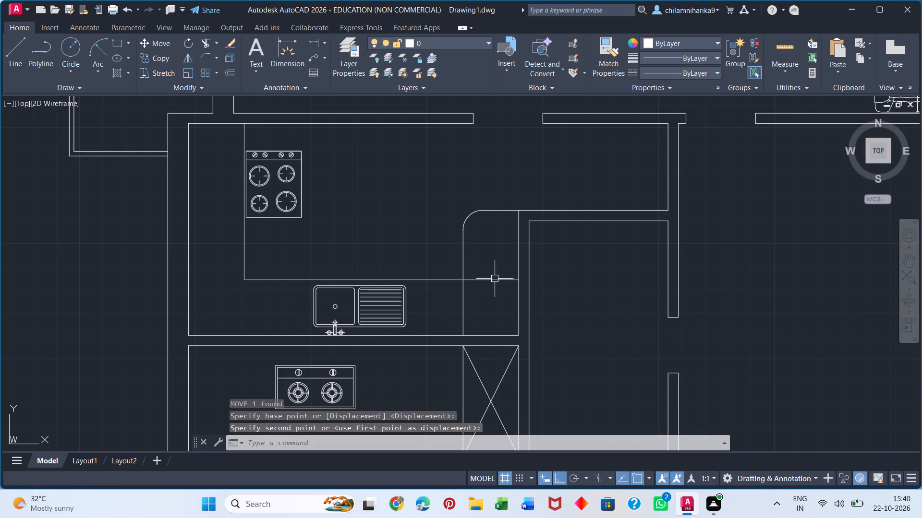
Trim off the part of the sink counter's edge line that runs across the rounded counter.
key("t")
key("r")
key("Return")
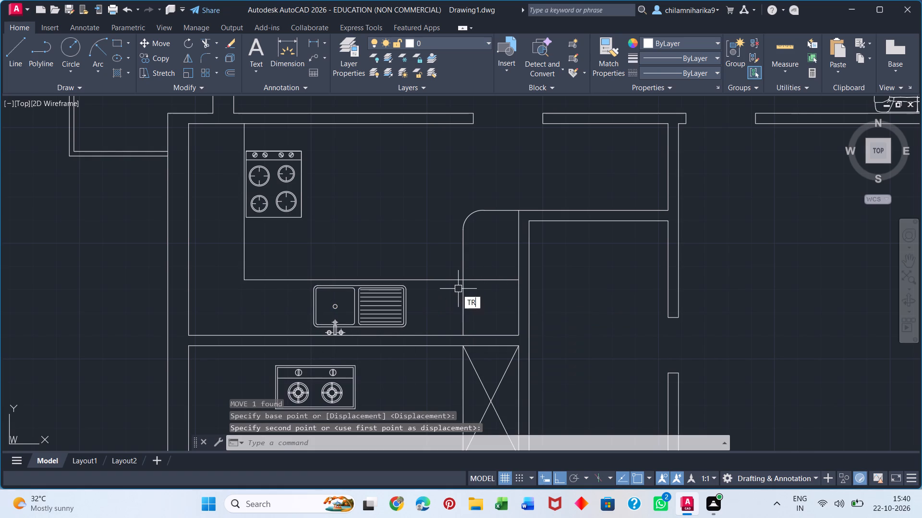
left_click(503, 278)
key("space")
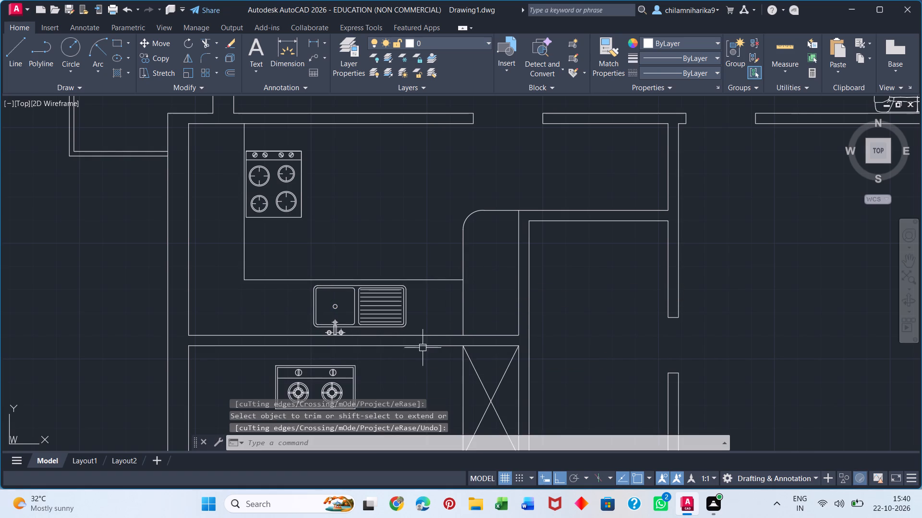
Draw a vertical 2'-0" line just beyond the sink's drainboard, from the counter edge down to the kitchen wall line.
key("l")
key("Return")
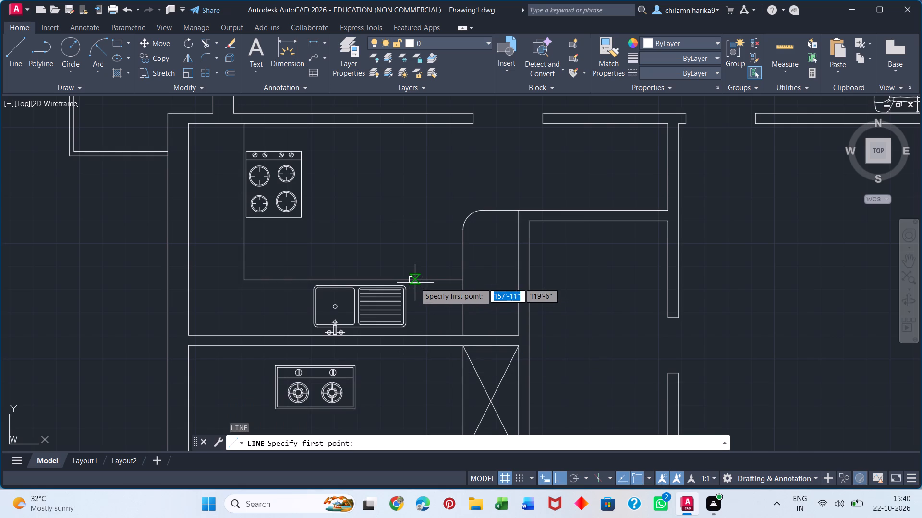
scroll(413, 282, "up", 3)
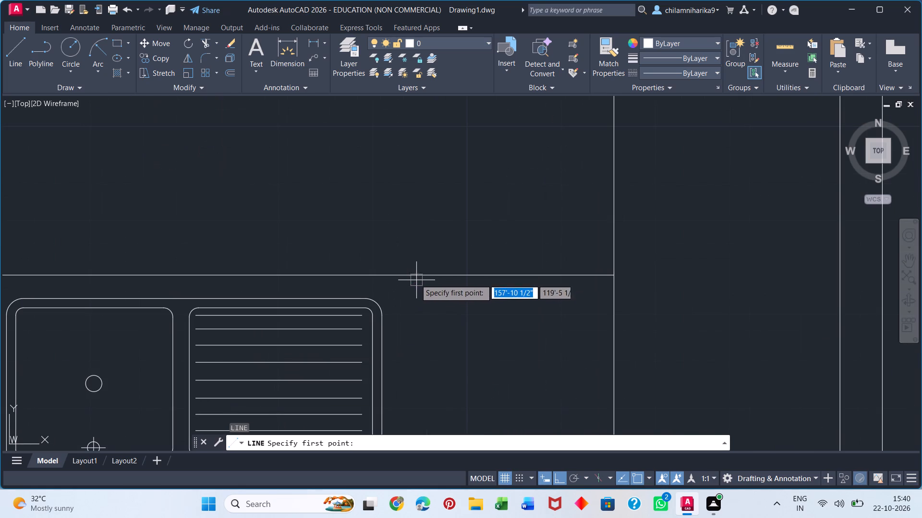
left_click(420, 275)
scroll(397, 369, "down", 1)
middle_click_drag(397, 368, 411, 145)
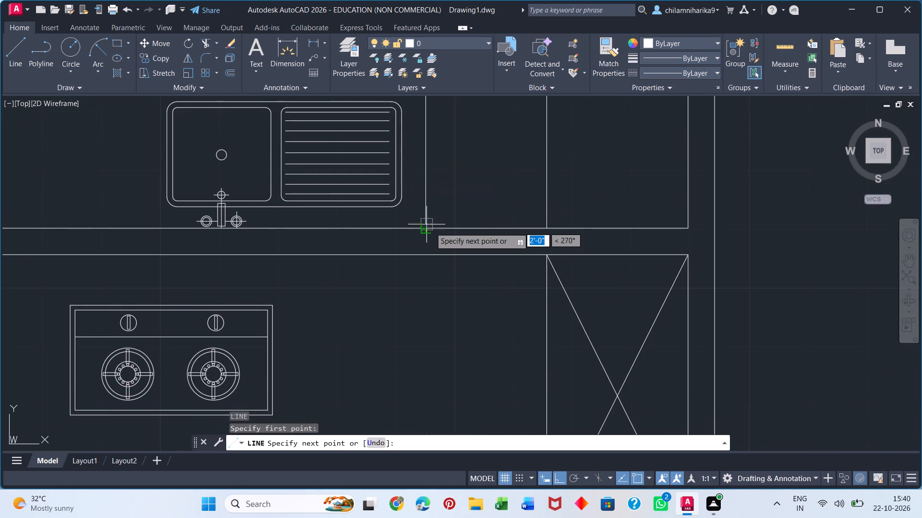
left_click(425, 230)
key("space")
Trim the counter edge line between the new end line beside the sink and the rounded counter.
scroll(392, 255, "down", 2)
middle_click_drag(392, 255, 339, 414)
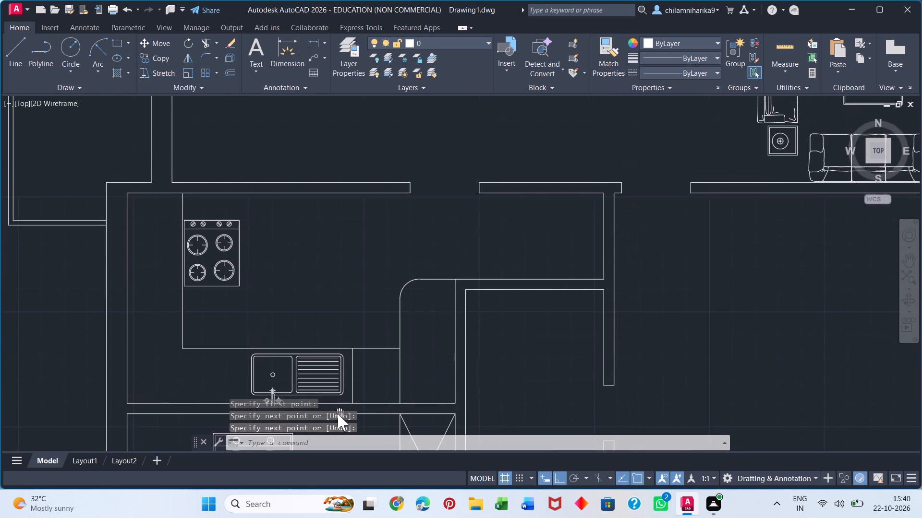
key("t")
key("r")
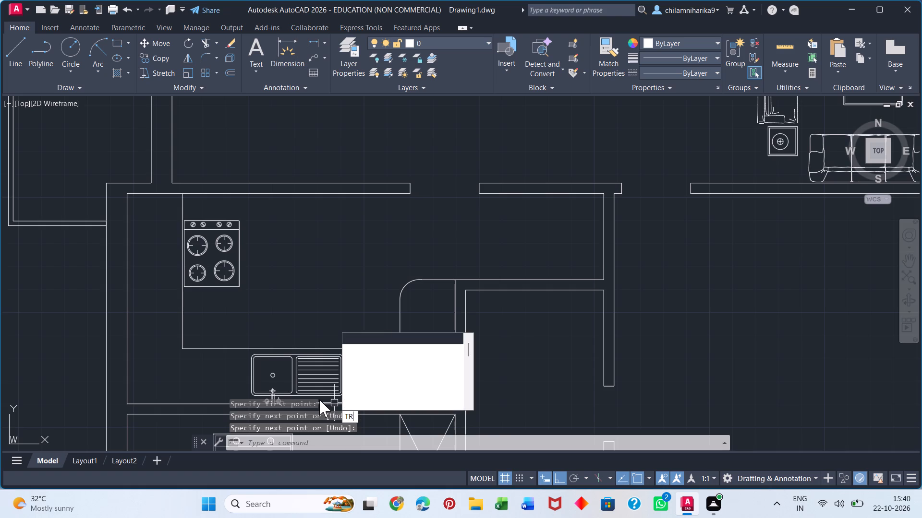
key("Return")
left_click_drag(374, 343, 375, 353)
left_click(375, 358)
scroll(368, 345, "down", 2)
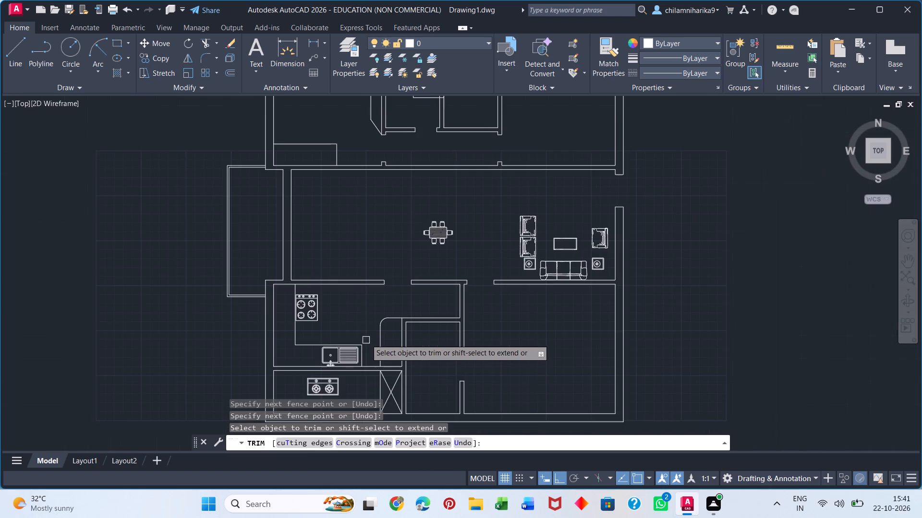
middle_click_drag(352, 371, 350, 281)
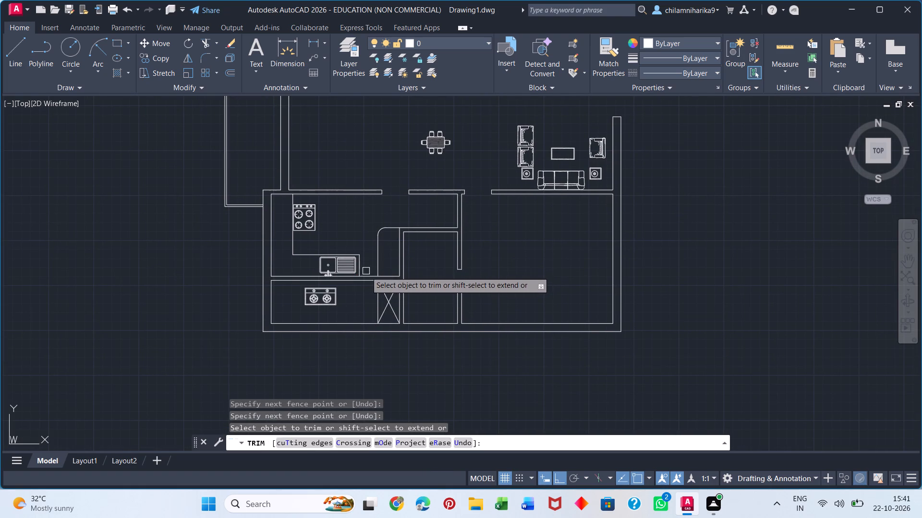
key("Escape")
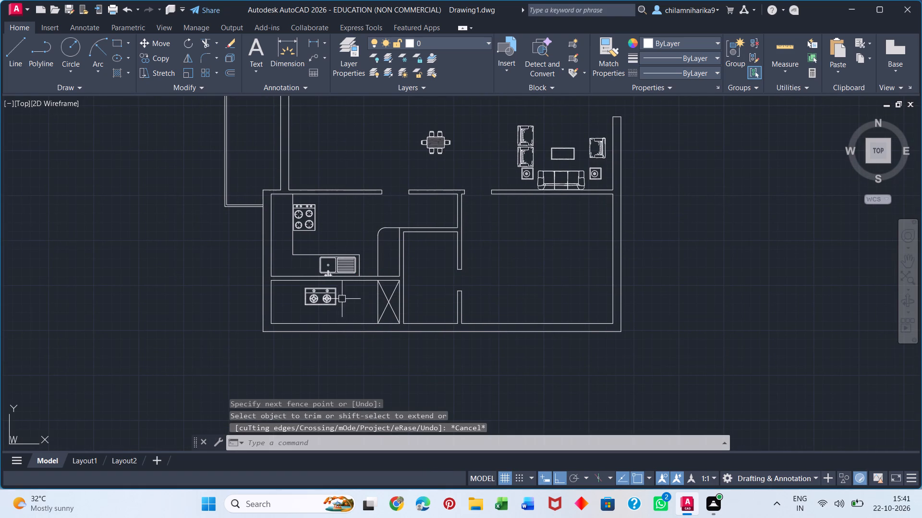
Stretch the lower end of the sink counter's end line down to the far face of the wall.
scroll(351, 294, "up", 3)
left_click(378, 203)
left_click(378, 230)
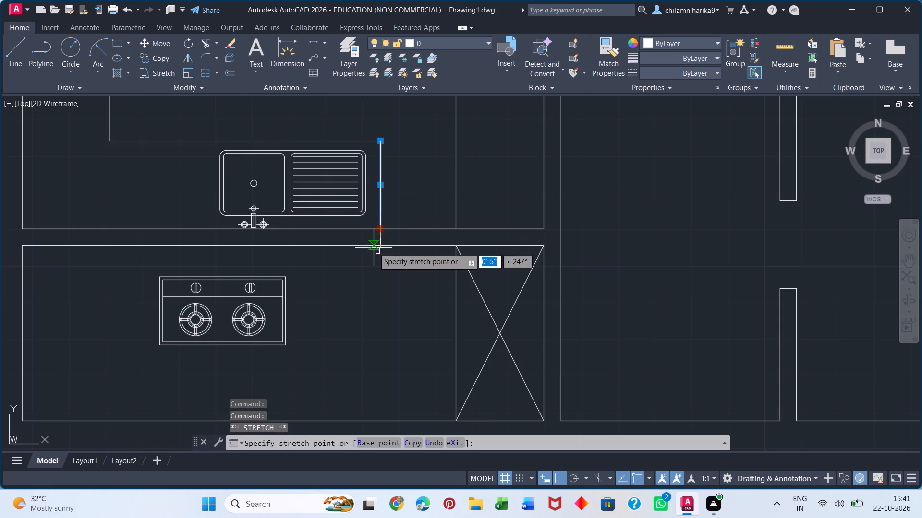
left_click(380, 247)
key("space")
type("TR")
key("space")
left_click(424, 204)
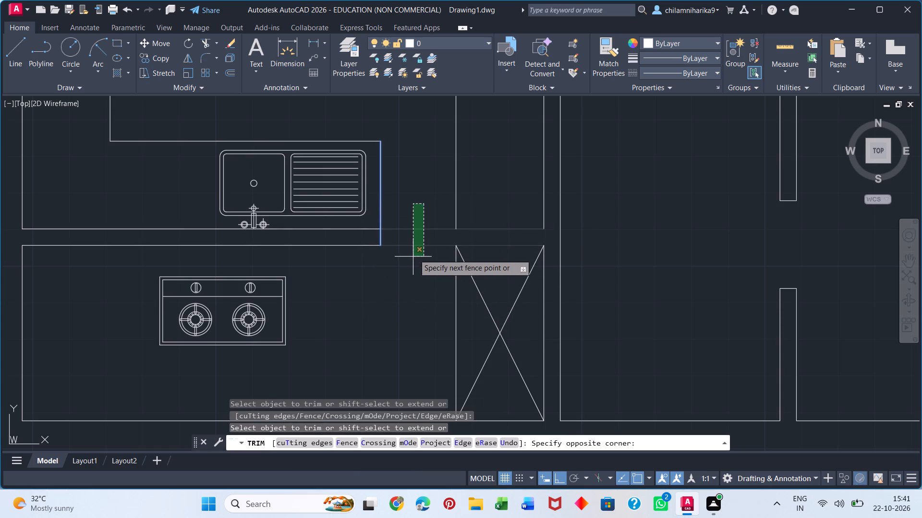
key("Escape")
Stretch the lower end of the rounded counter's side line across the wall to the top corner of the crossed box.
left_click_drag(458, 200, 452, 200)
left_click(452, 200)
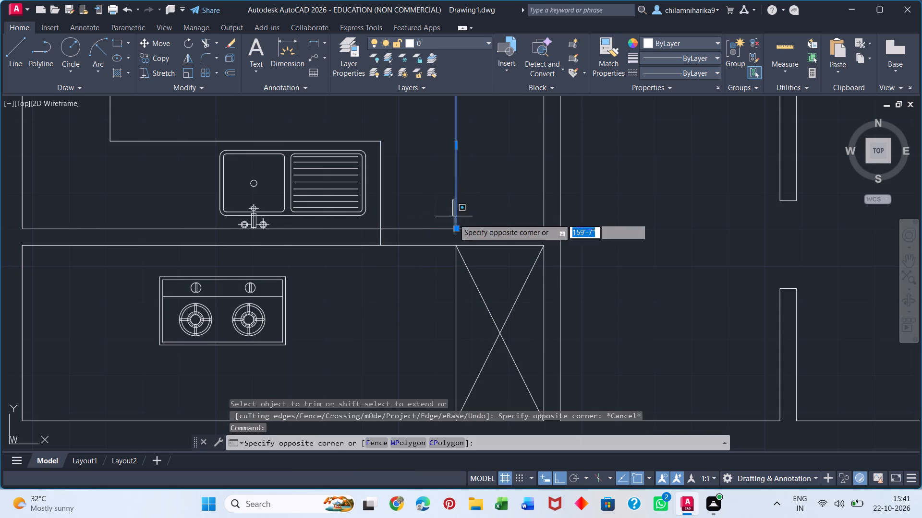
key("Escape")
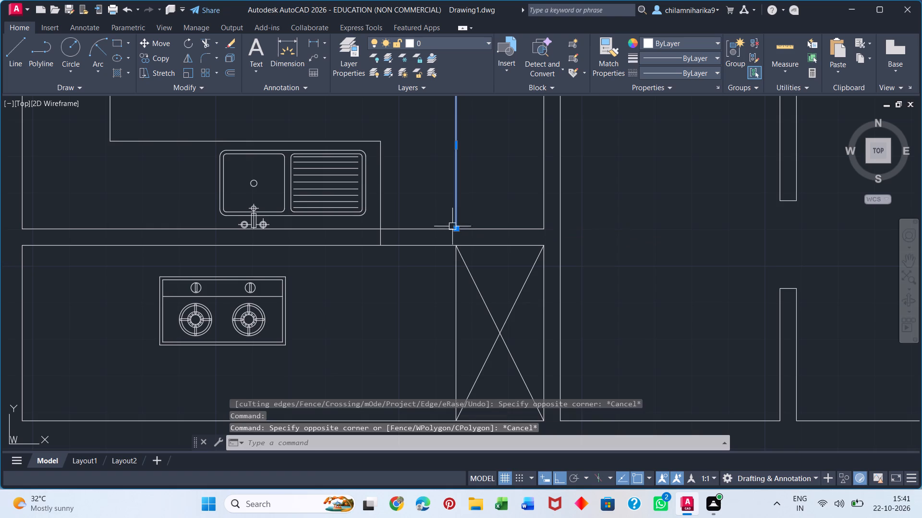
left_click(456, 229)
left_click(456, 248)
key("Escape")
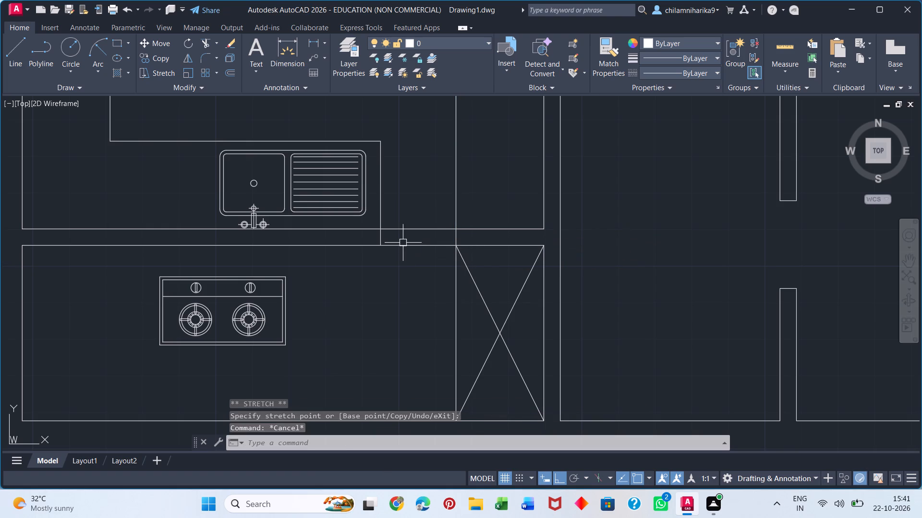
Trim both wall lines between the sink counter's end and the rounded counter to open a passage in the wall.
type("TR")
key("space")
left_click(421, 203)
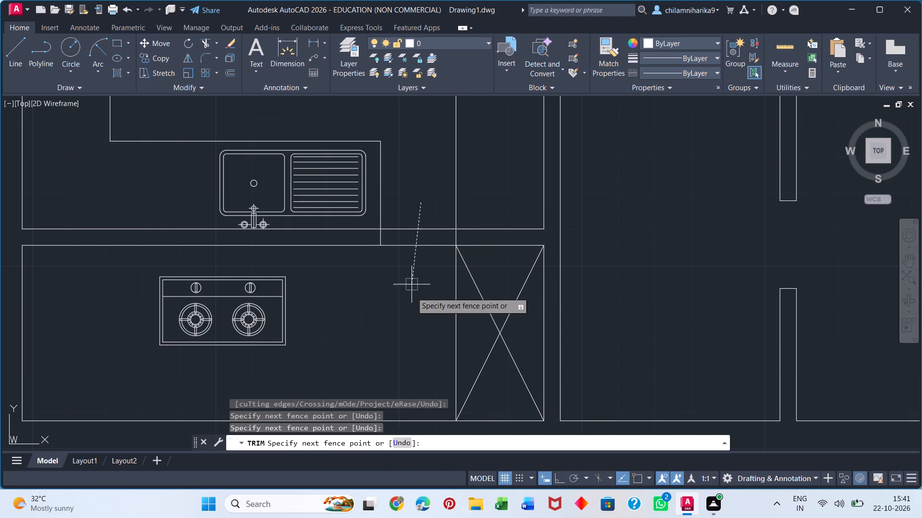
left_click(412, 294)
key("Escape")
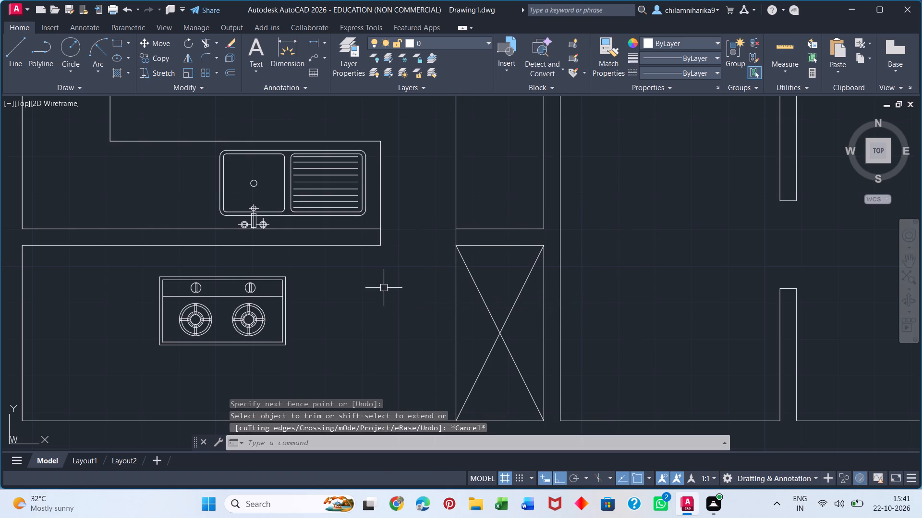
Rotate the four-burner stove 90° about its lower left corner so that it lies across the side counter.
scroll(385, 248, "down", 4)
middle_click_drag(312, 244, 304, 322)
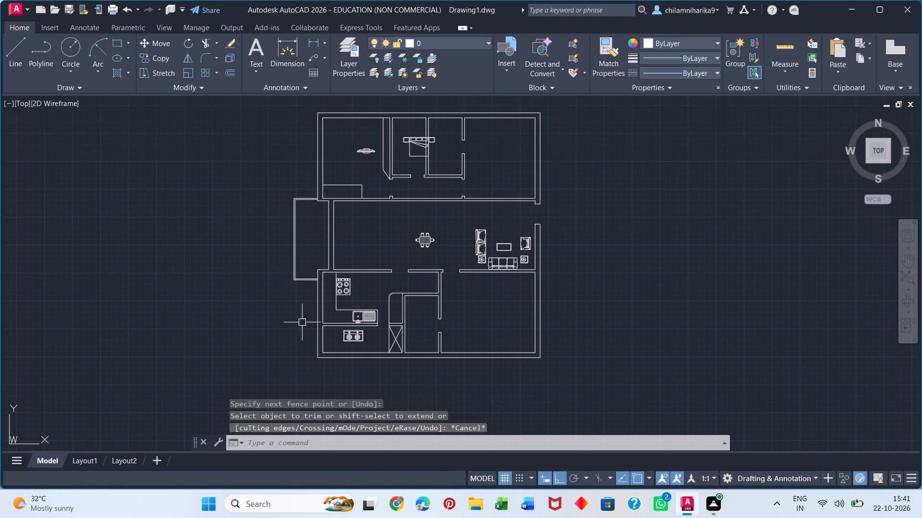
scroll(355, 324, "up", 2)
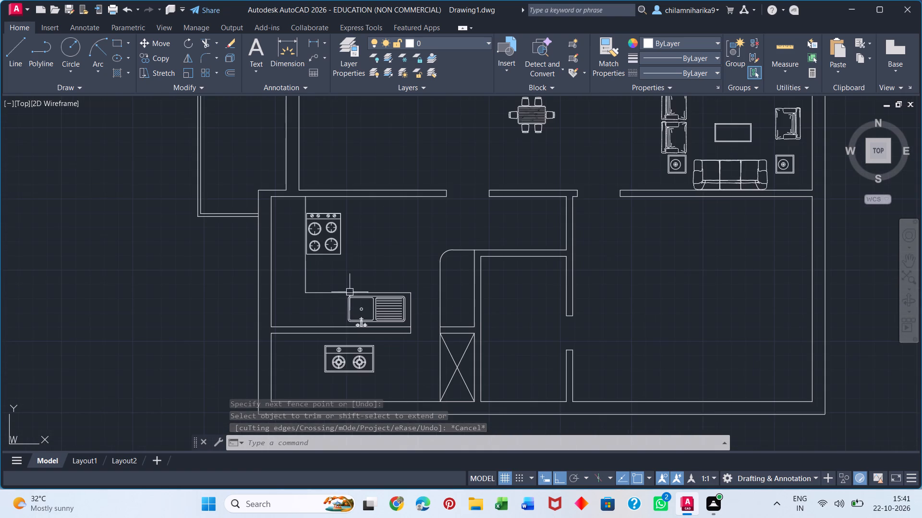
left_click(342, 223)
key("r")
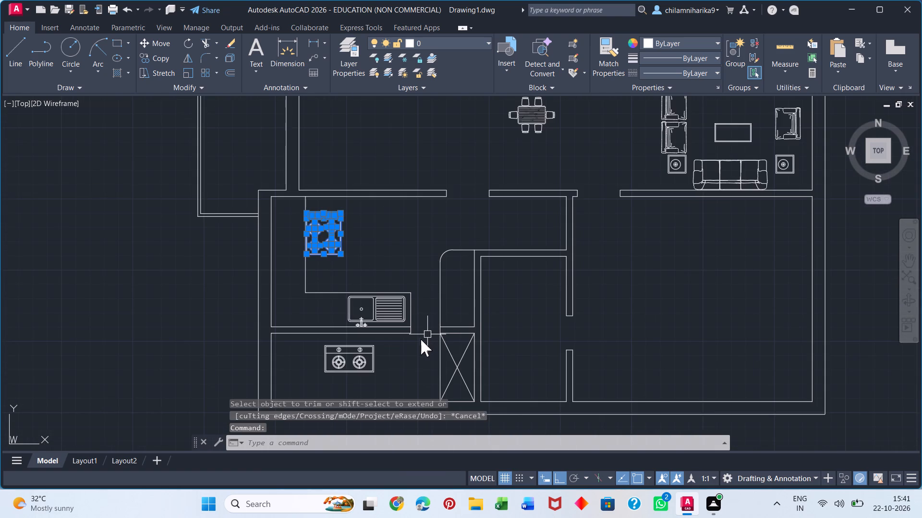
key("o")
key("Return")
left_click(305, 252)
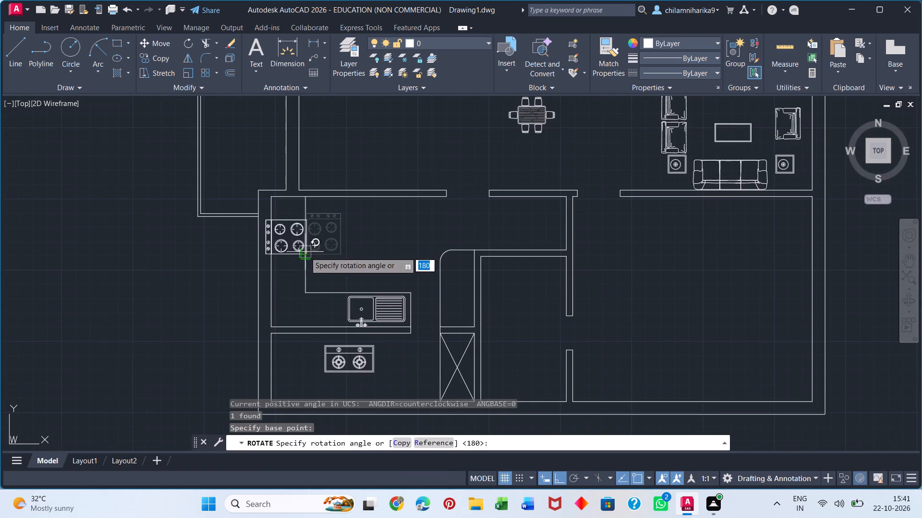
left_click(317, 170)
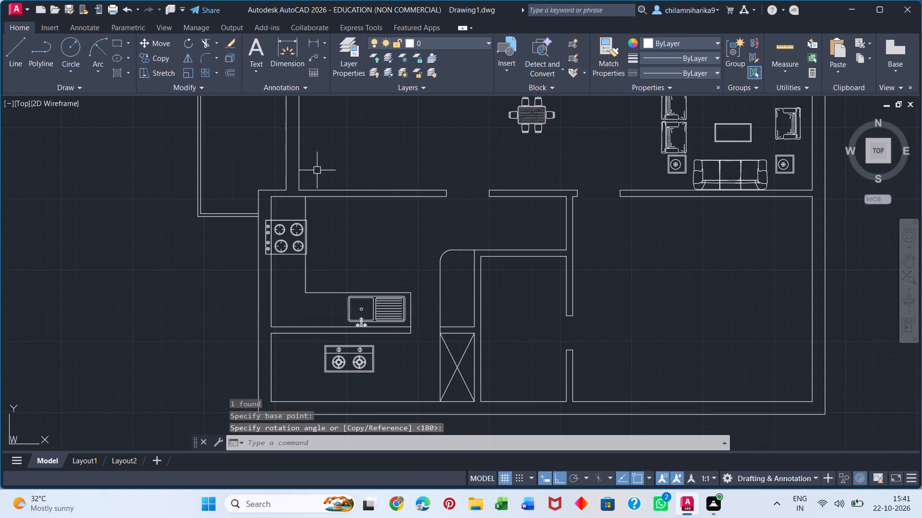
Move the stove down along the side counter so that its lower right corner sits on the counter's edge line.
left_click(285, 253)
key("m")
key("Return")
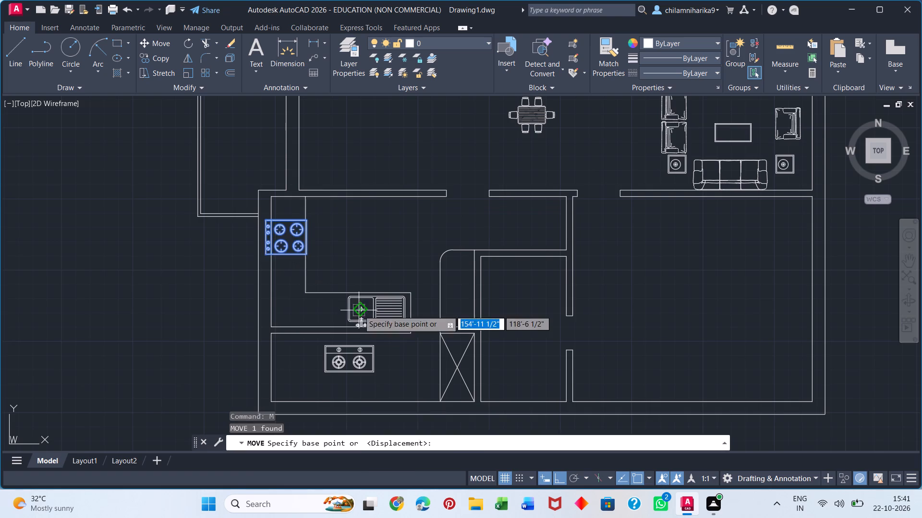
scroll(276, 242, "up", 2)
scroll(370, 277, "up", 3)
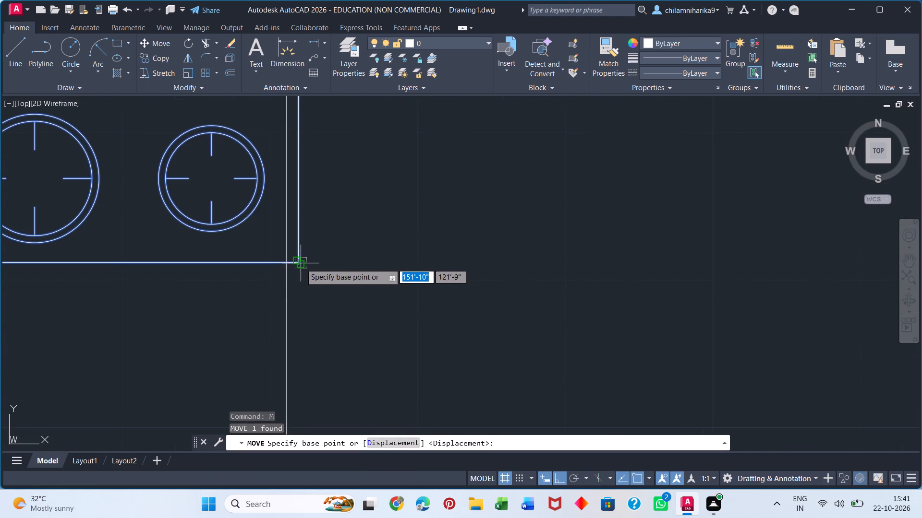
left_click(299, 262)
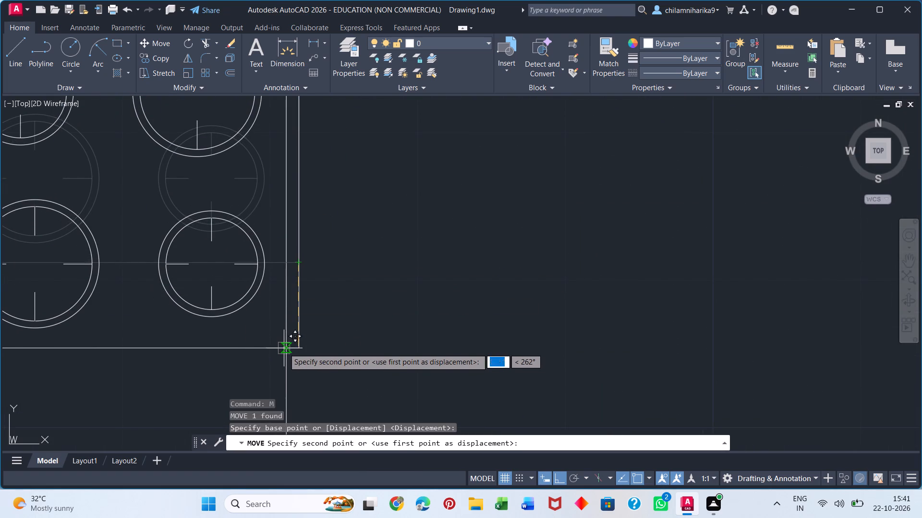
scroll(282, 353, "down", 3)
middle_click_drag(278, 365, 286, 247)
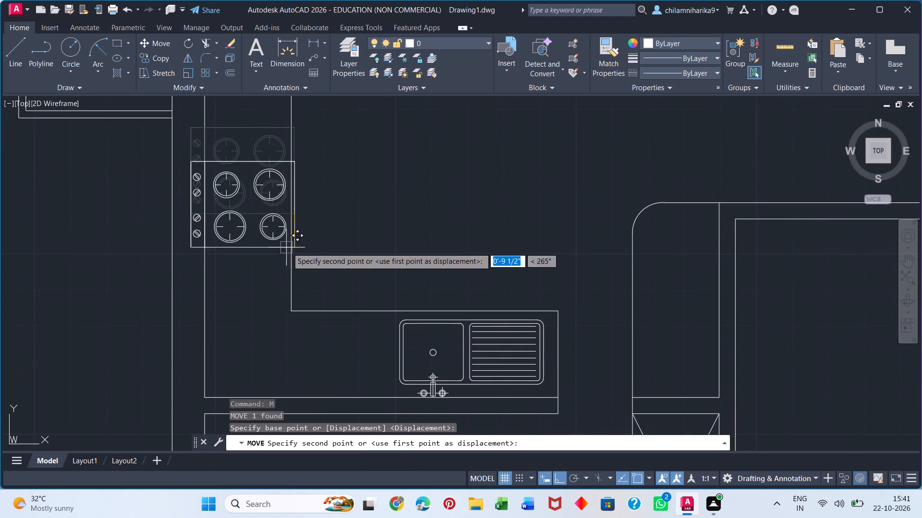
left_click(289, 274)
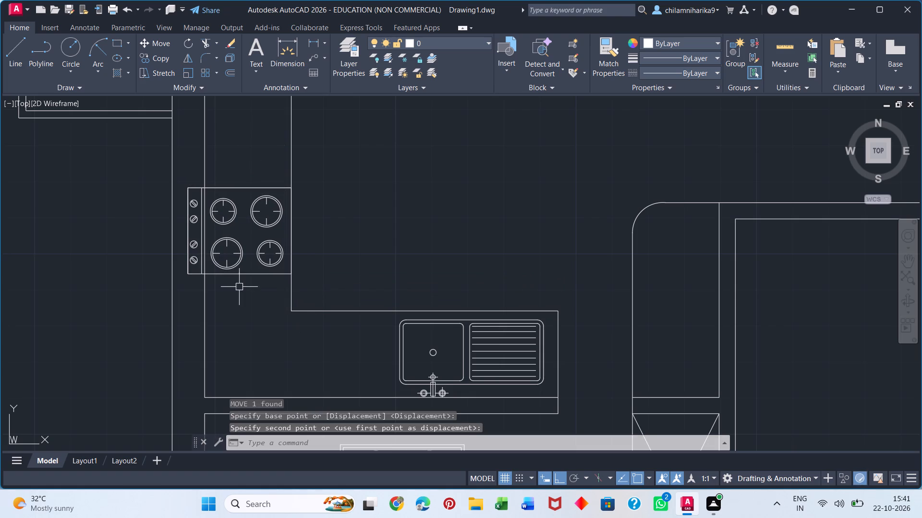
Scale the stove down about its lower right corner until it fits between the wall line and the counter edge.
left_click(193, 273)
key("s")
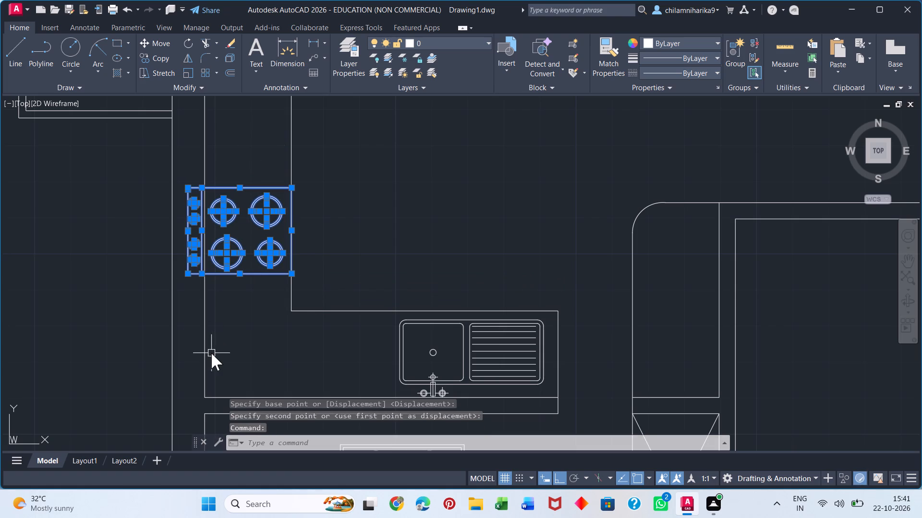
key("c")
key("Return")
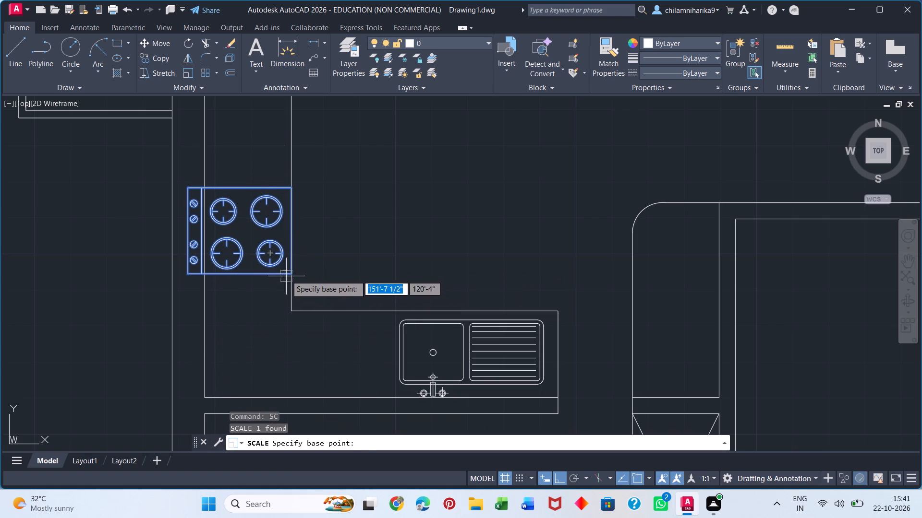
left_click(288, 273)
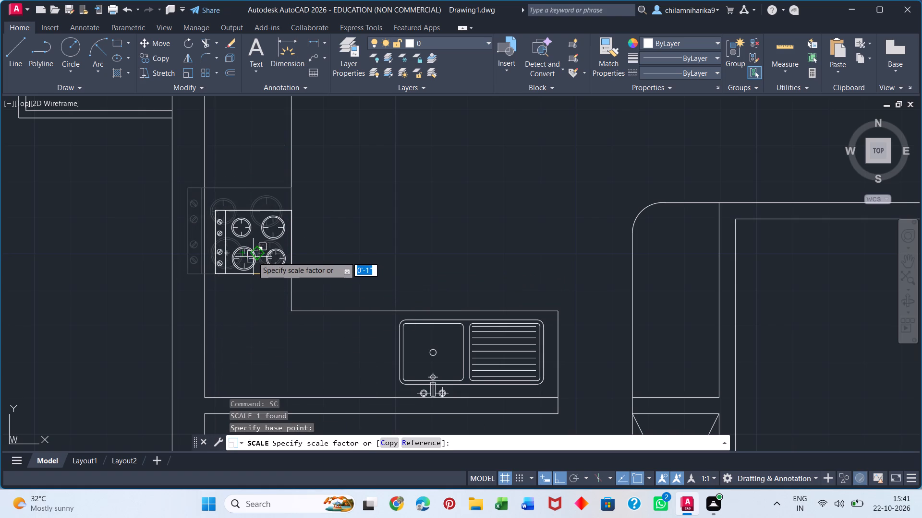
scroll(252, 257, "up", 1)
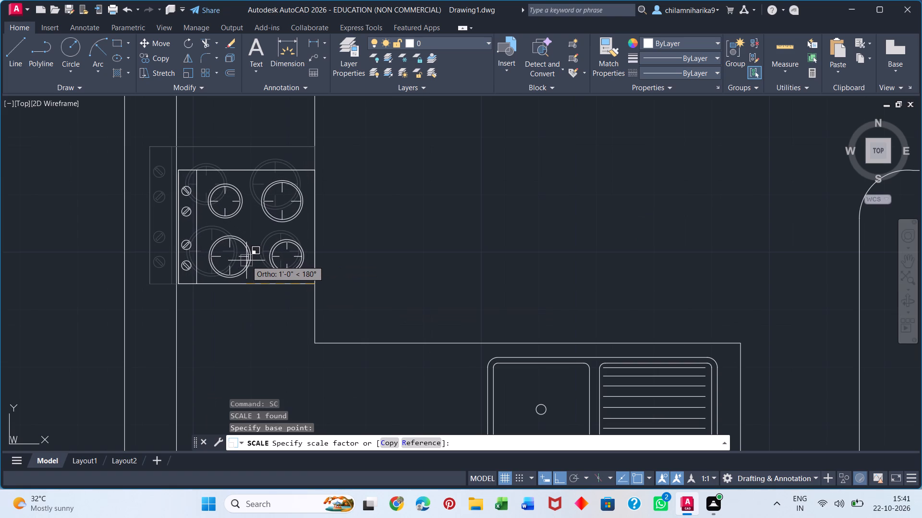
left_click(246, 261)
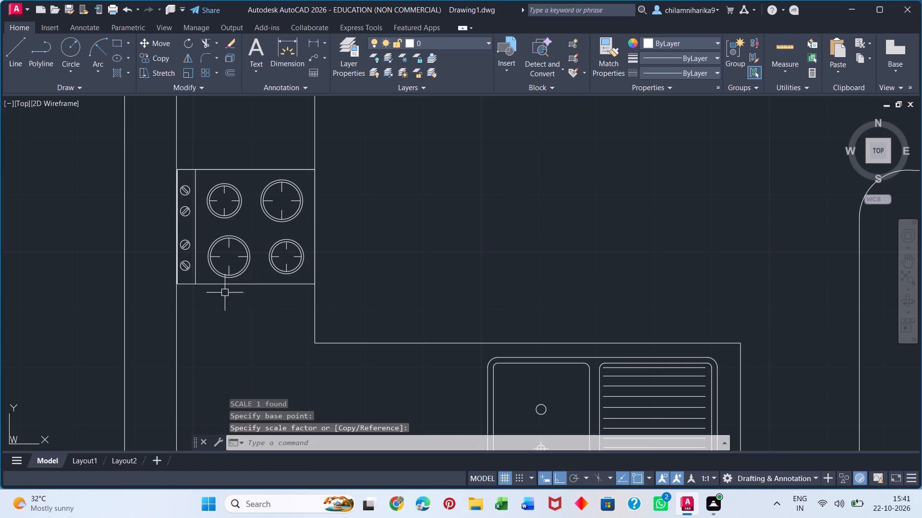
Rotate the resized stove about its lower right corner to a freehand angle, swinging its knobs to the opposite side.
left_click(213, 284)
key("r")
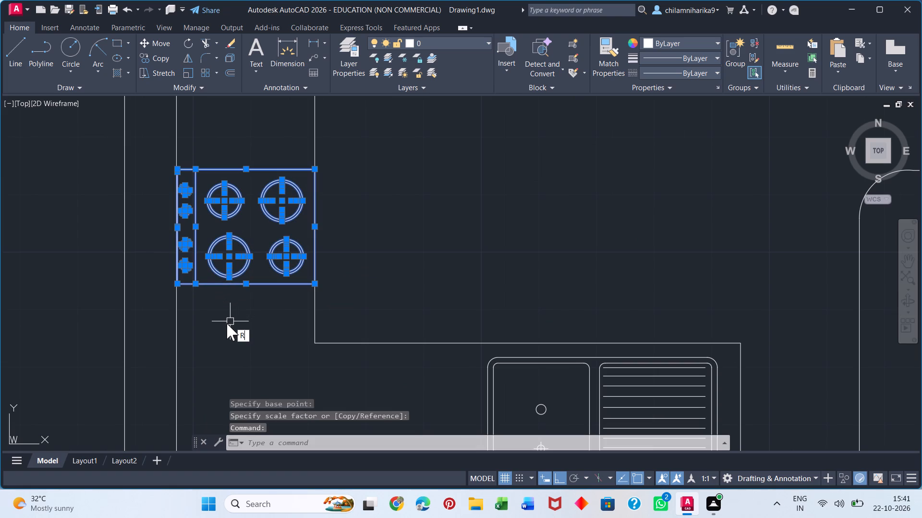
key("o")
key("Return")
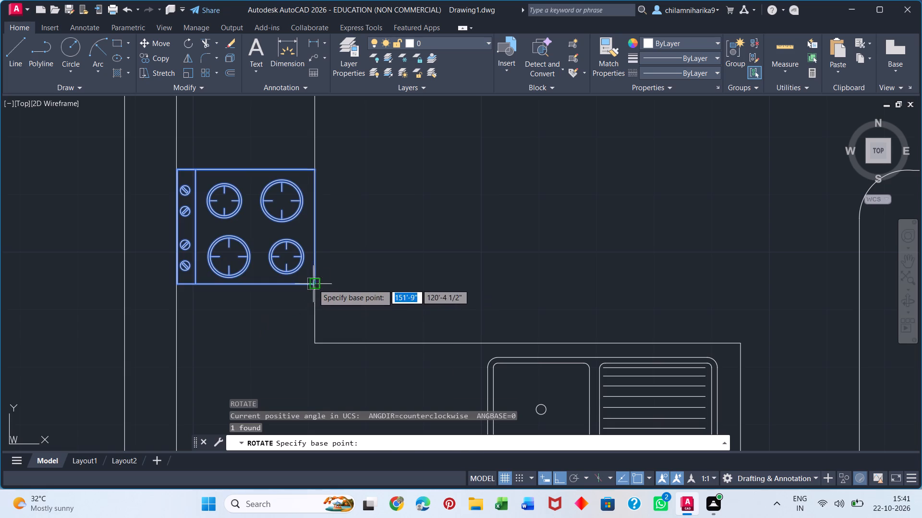
left_click(313, 284)
left_click(129, 243)
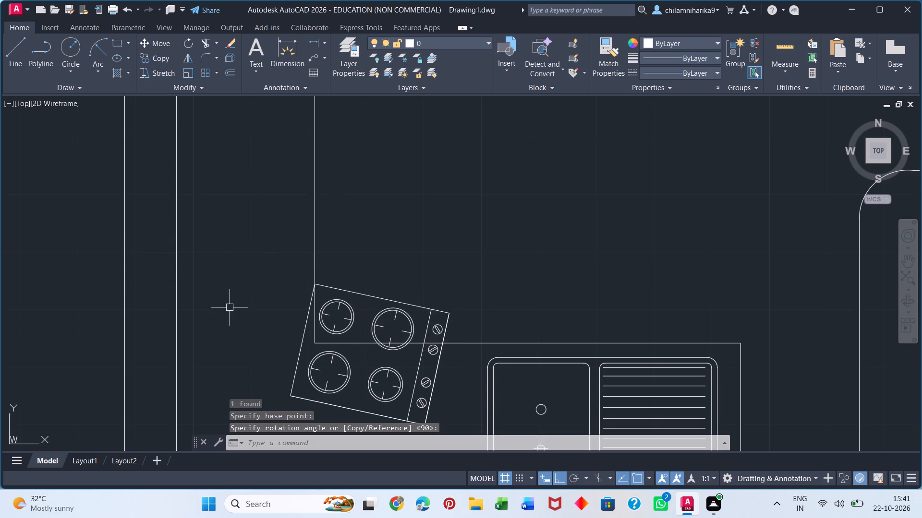
Undo the four-burner stove's freehand rotation and rotate it 180° about its lower right corner instead.
key("ctrl+z")
left_click(185, 284)
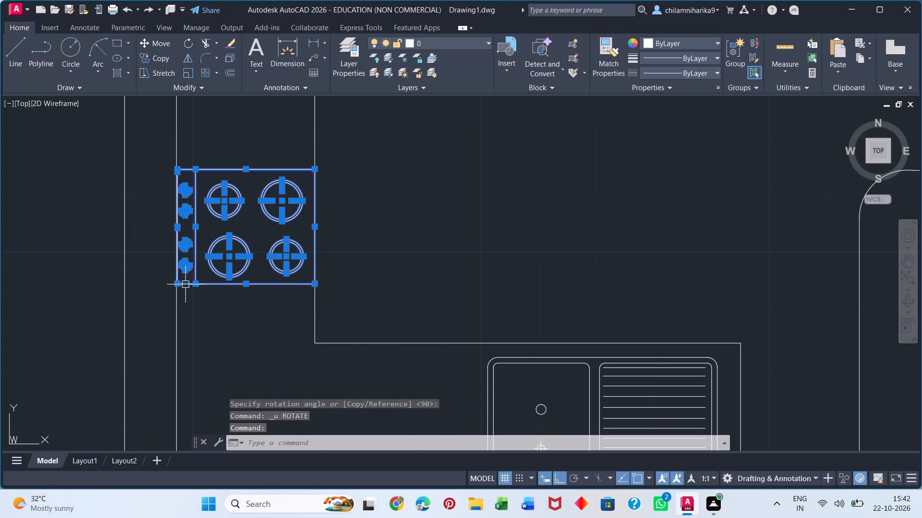
type("RO")
key("Return")
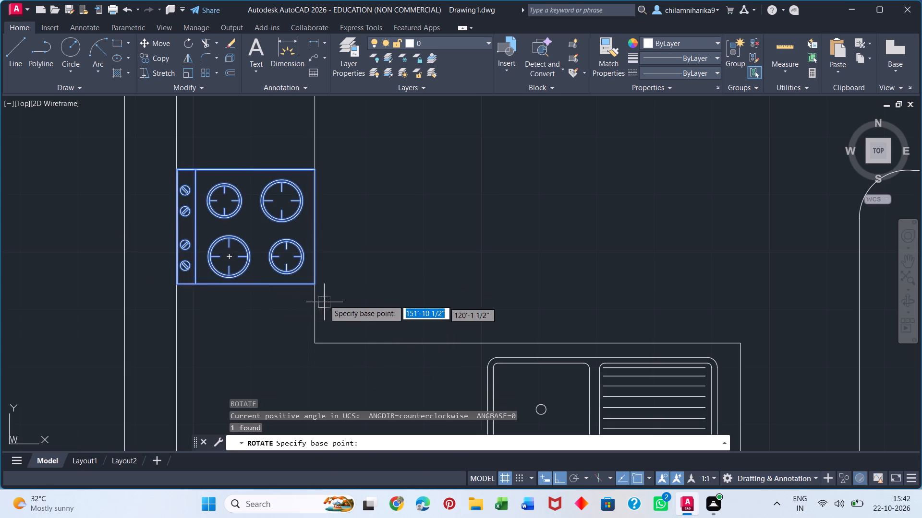
left_click(315, 286)
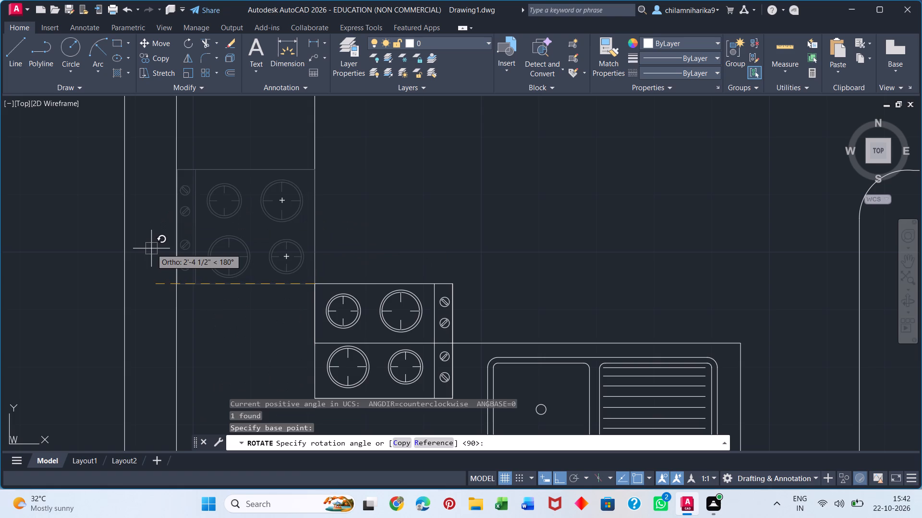
left_click(151, 248)
Move the four-burner stove back onto the side counter, placing its lower left corner on the inner wall line.
left_click(374, 286)
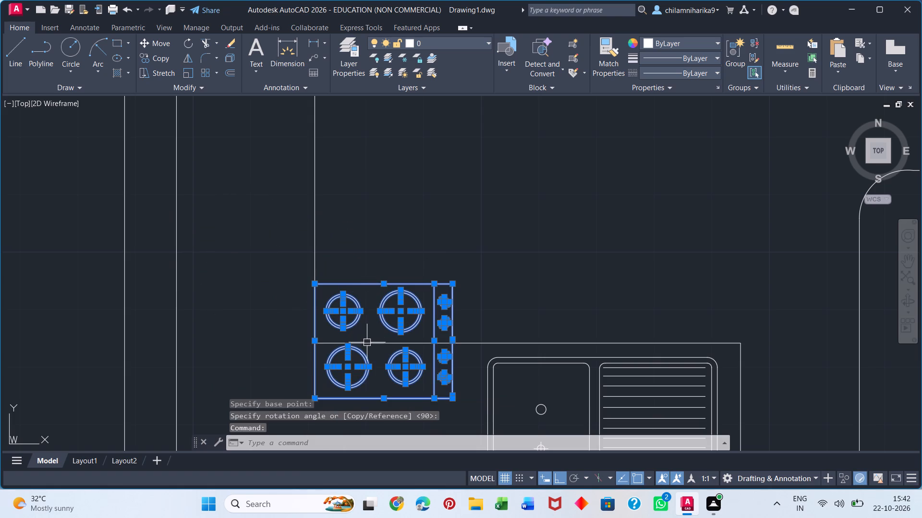
key("m")
key("Return")
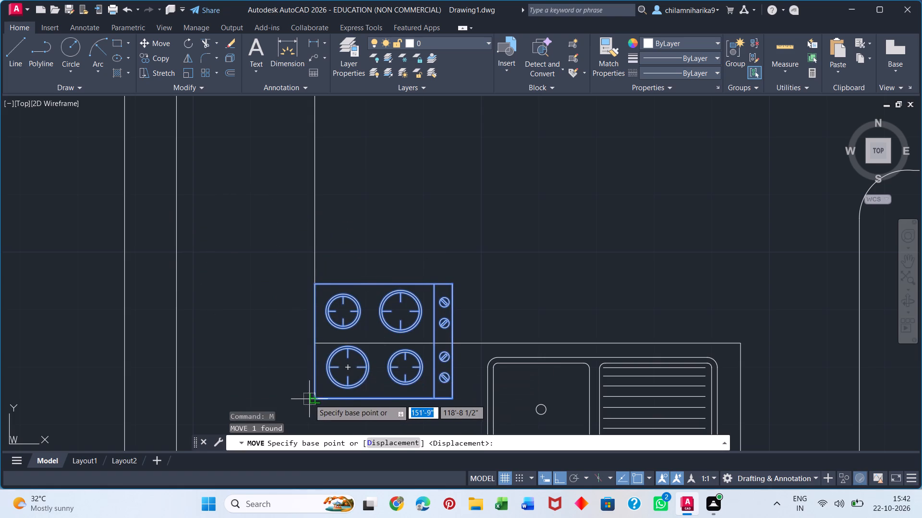
left_click(314, 397)
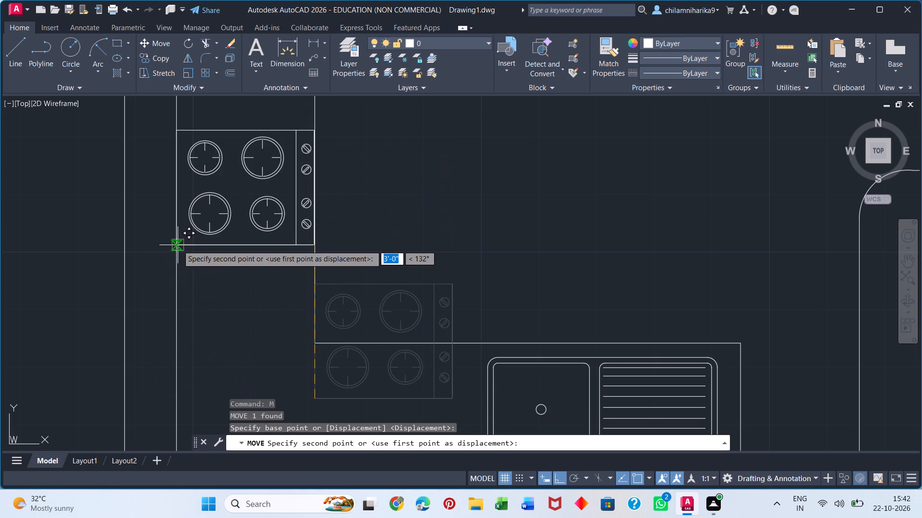
left_click(177, 240)
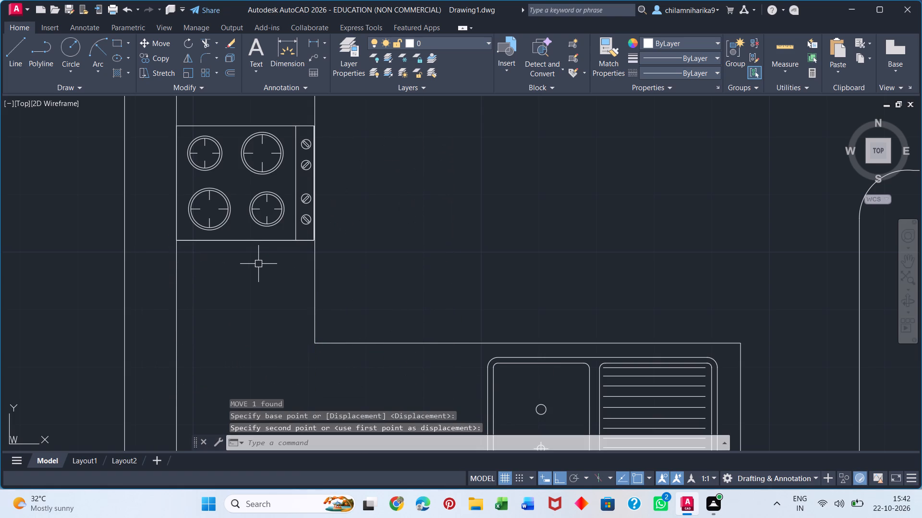
Rotate the two-burner stove below the sink counter 90° clockwise about its lower right corner.
scroll(321, 161, "up", 5)
scroll(285, 223, "down", 5)
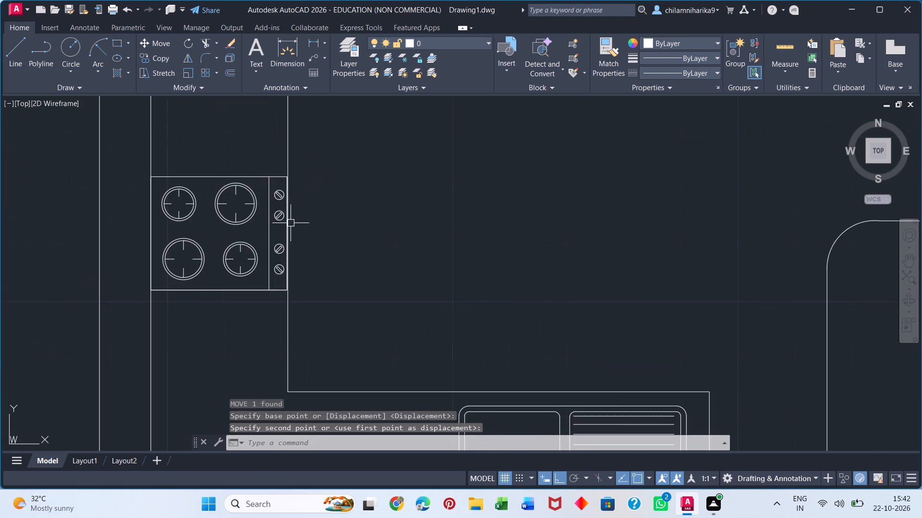
scroll(306, 236, "down", 3)
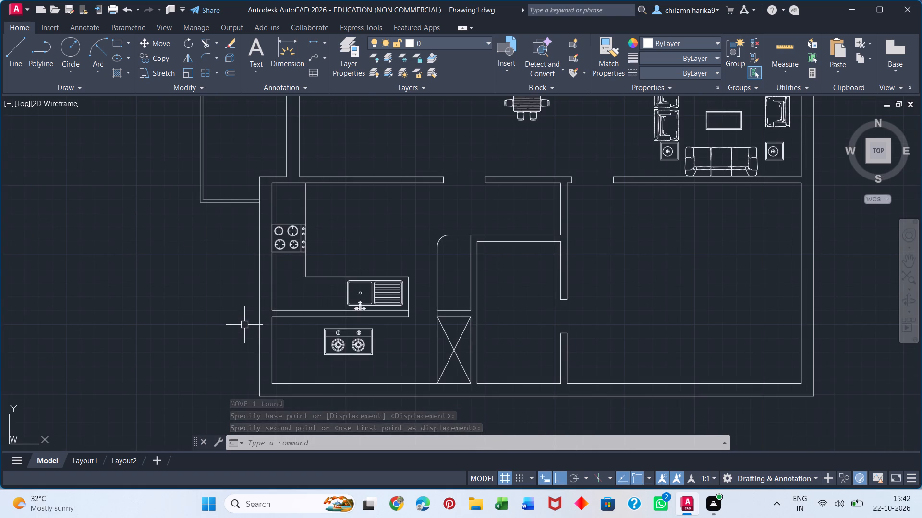
key("Escape")
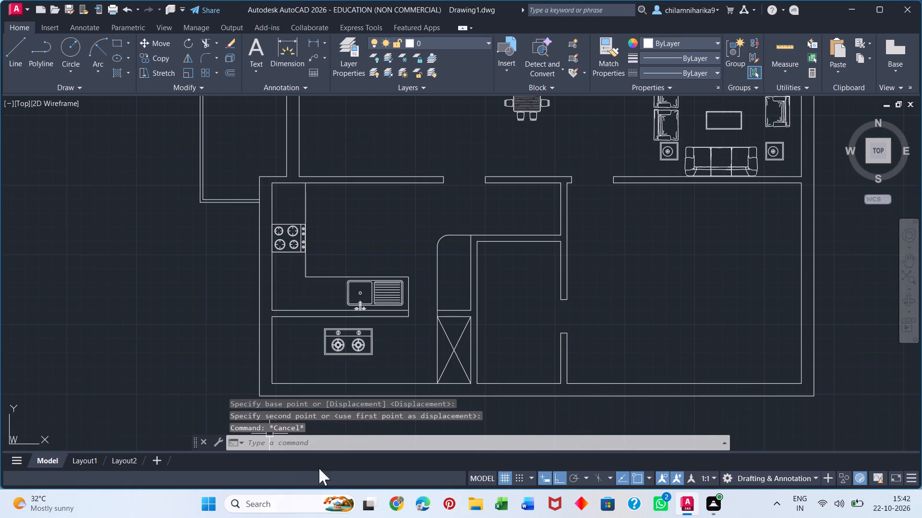
scroll(303, 429, "down", 1)
left_click(374, 334)
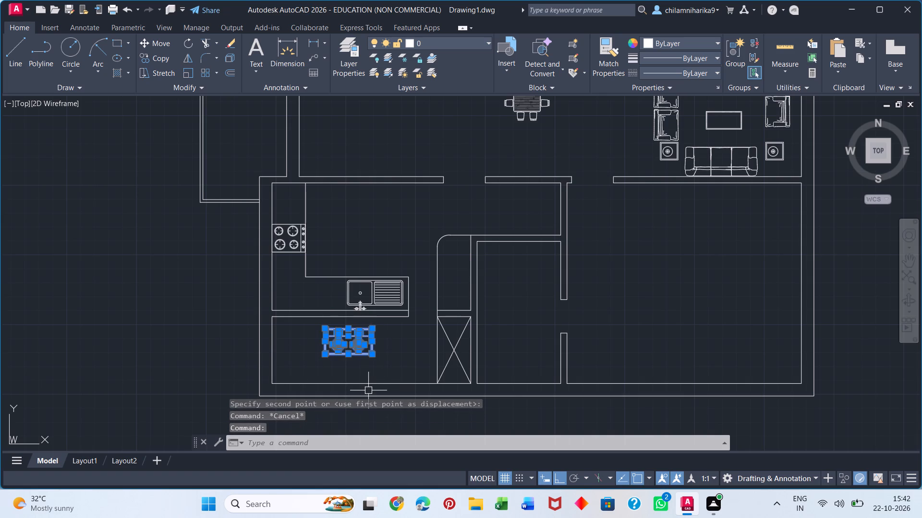
key("r")
key("o")
key("Return")
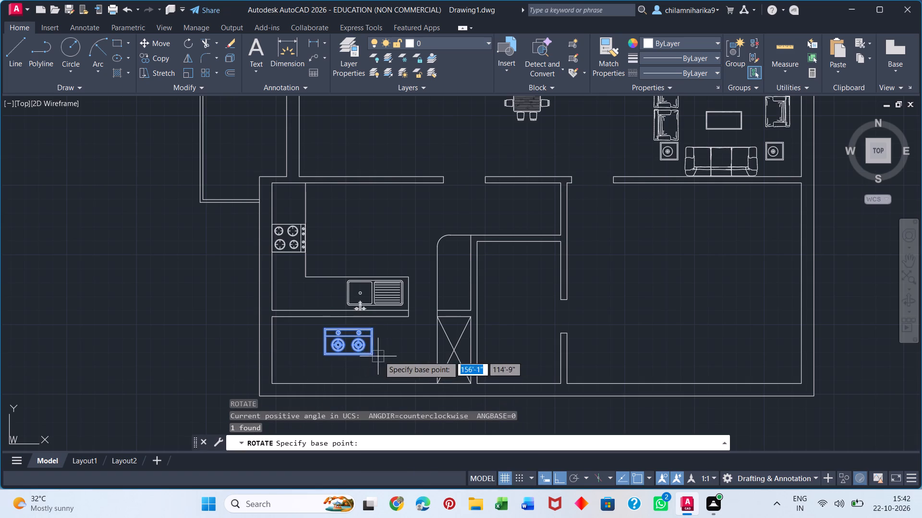
left_click(375, 356)
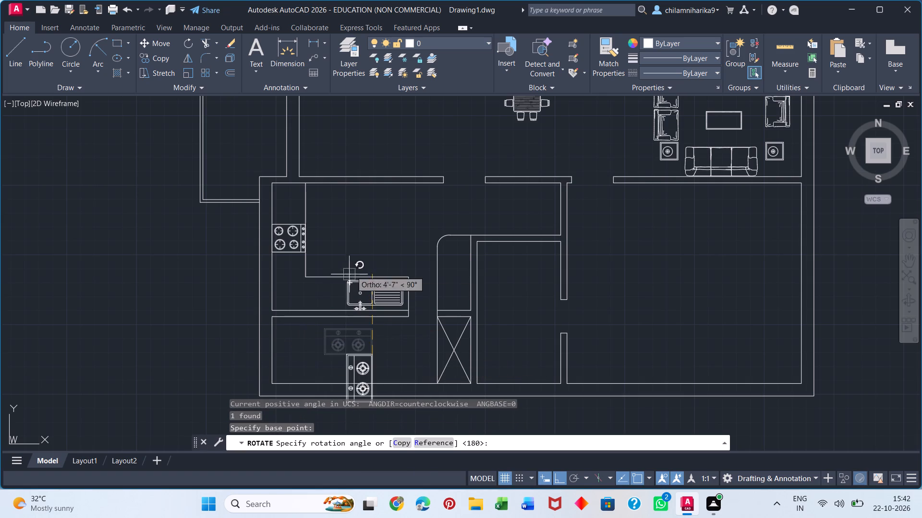
left_click(376, 413)
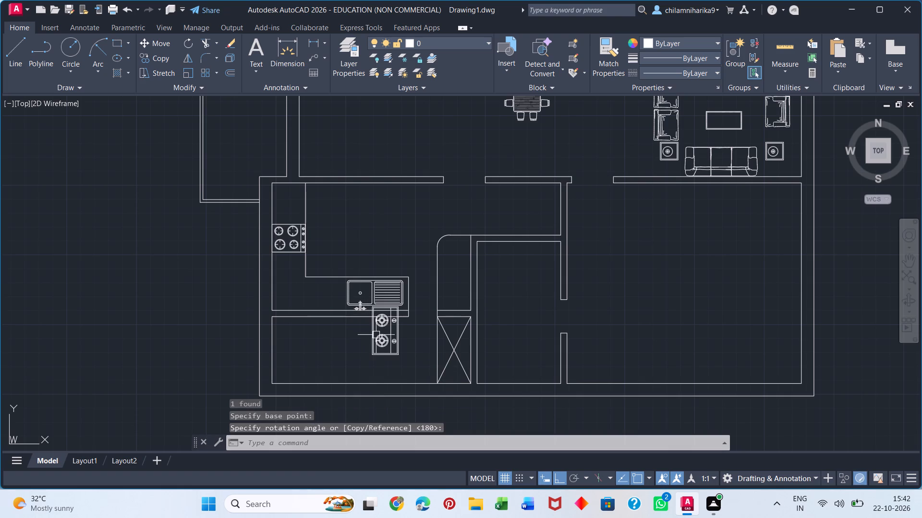
Move the two-burner stove against the outer wall of the room below the kitchen, with its lower left corner on the inner wall line.
left_click(376, 335)
key("m")
key("Return")
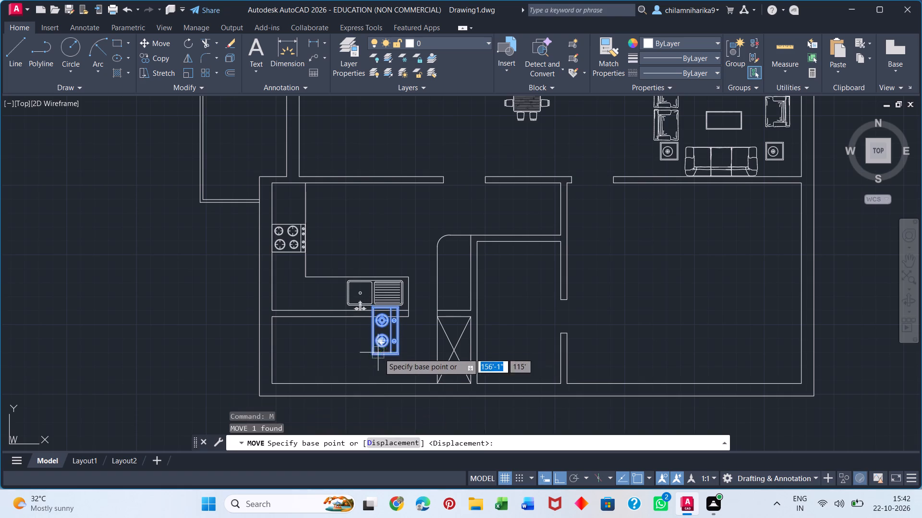
scroll(373, 364, "up", 2)
left_click_drag(367, 340, 357, 341)
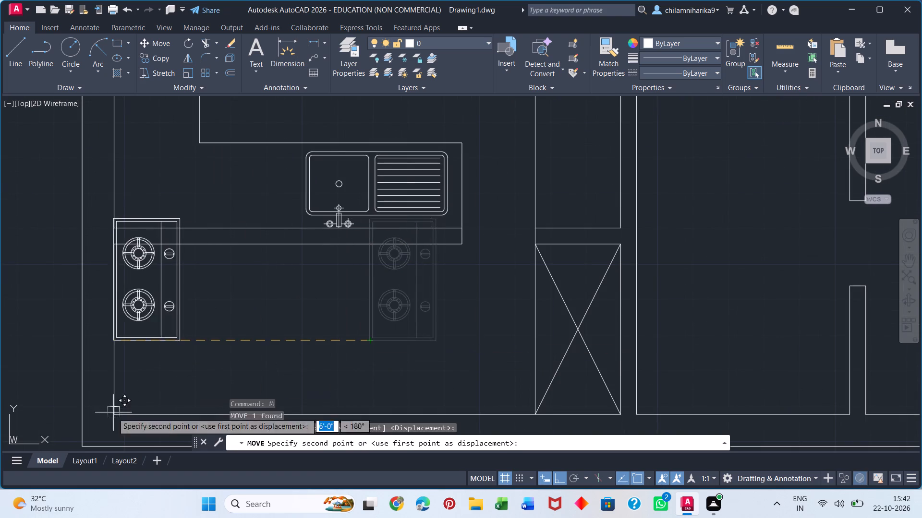
left_click(114, 389)
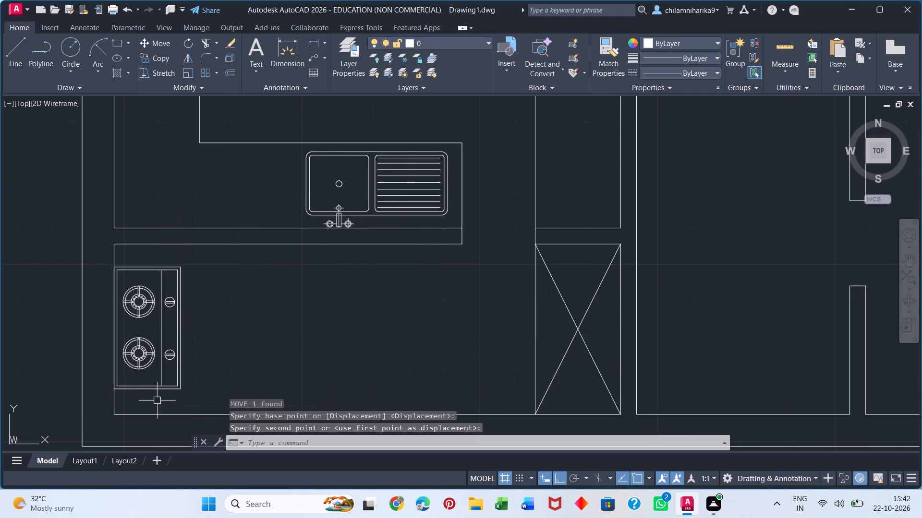
Open the block libraries for inserting more furnishings.
scroll(205, 354, "down", 2)
middle_click_drag(253, 343, 235, 340)
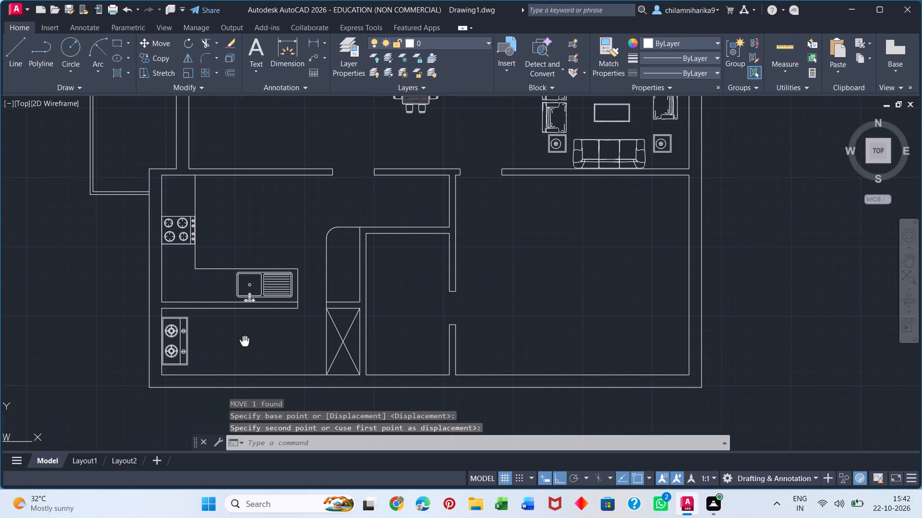
middle_click_drag(235, 340, 137, 388)
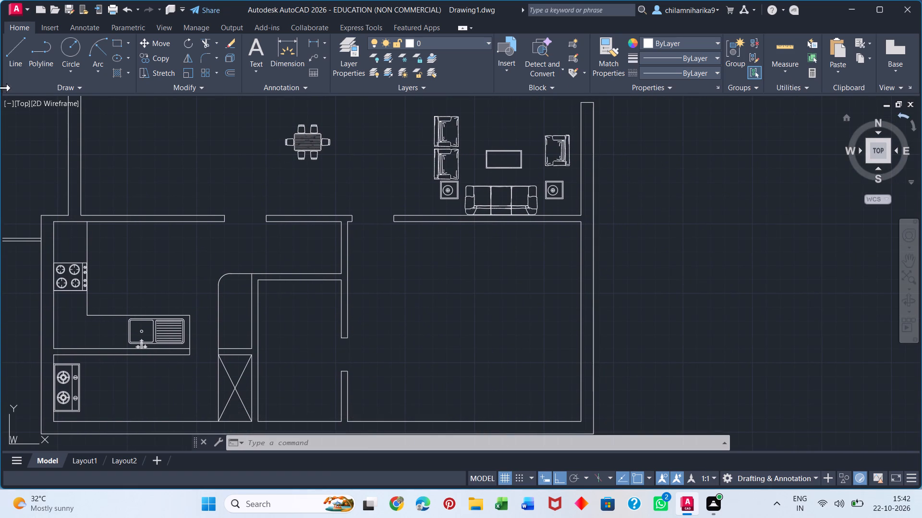
left_click(57, 27)
left_click(21, 54)
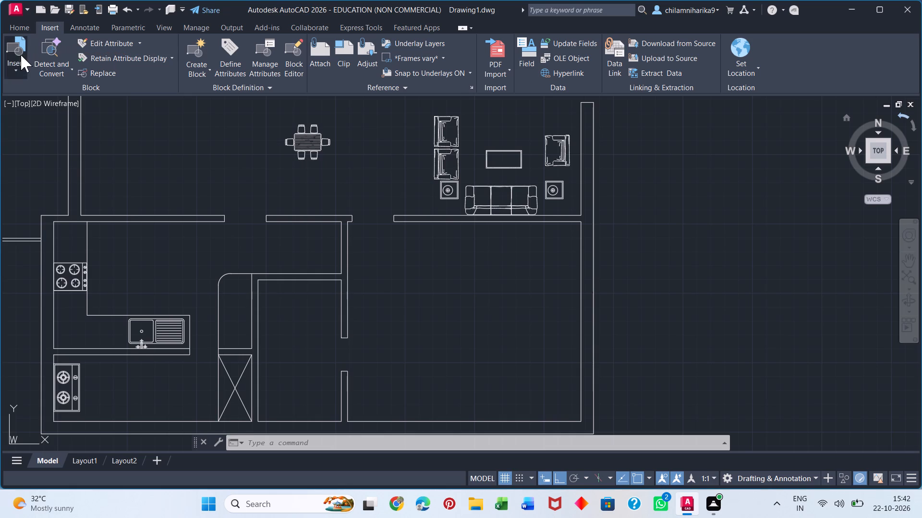
left_click(31, 228)
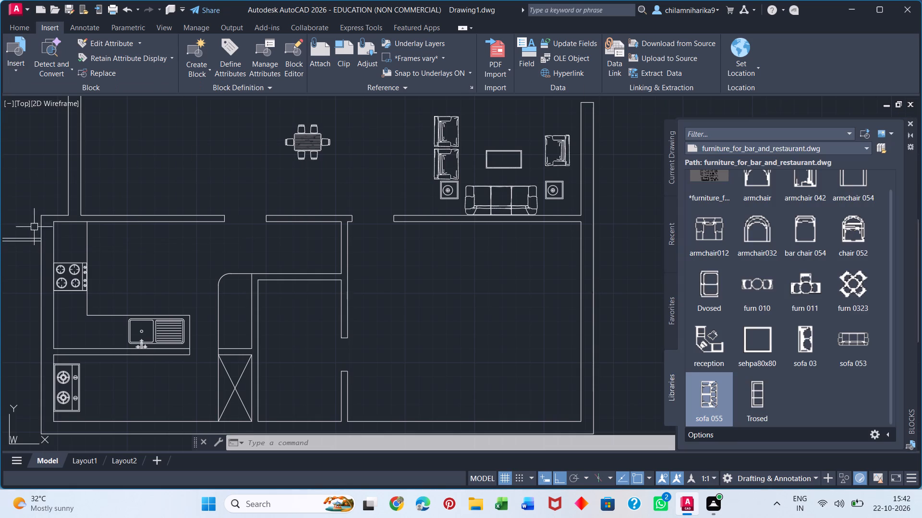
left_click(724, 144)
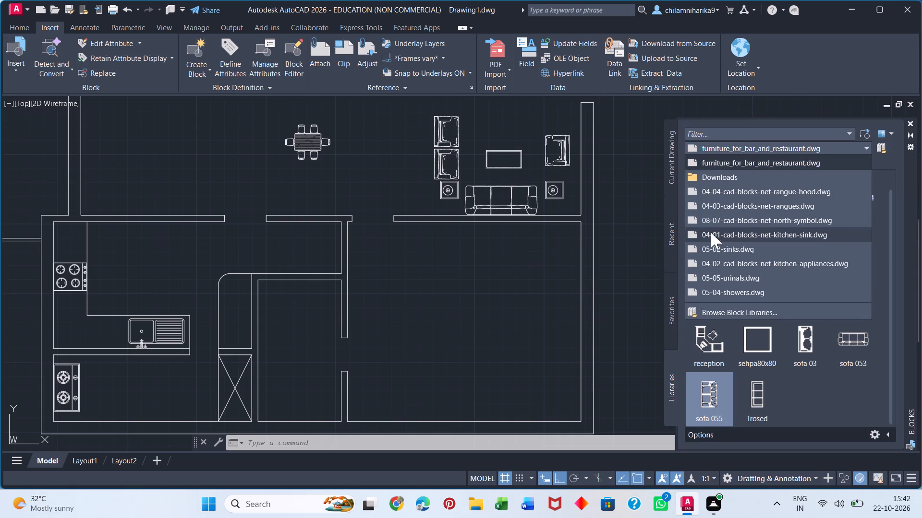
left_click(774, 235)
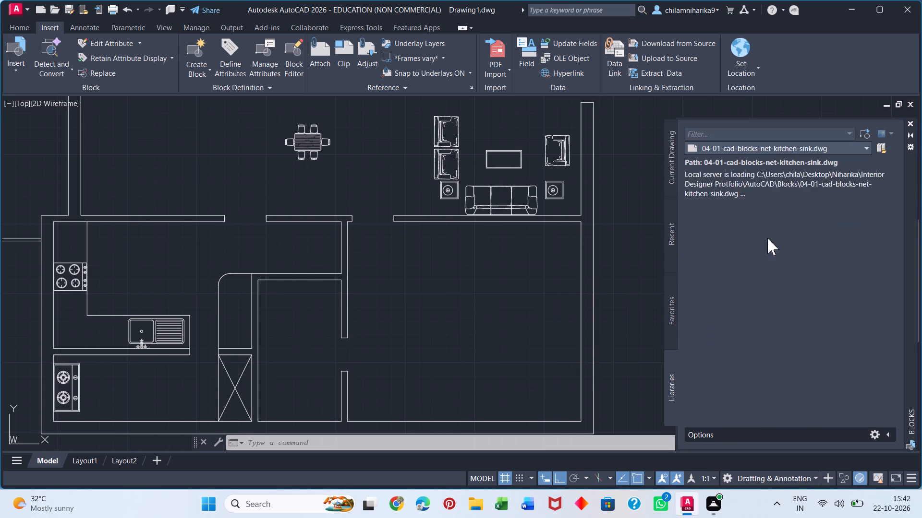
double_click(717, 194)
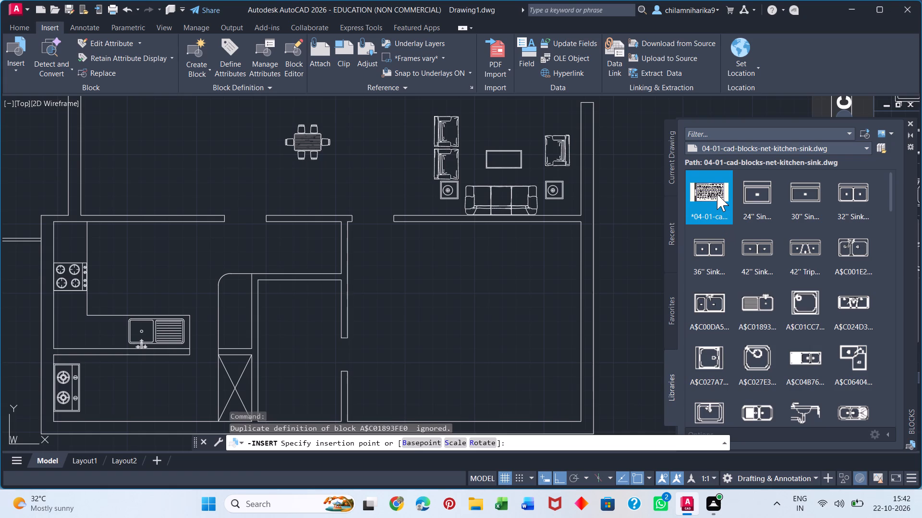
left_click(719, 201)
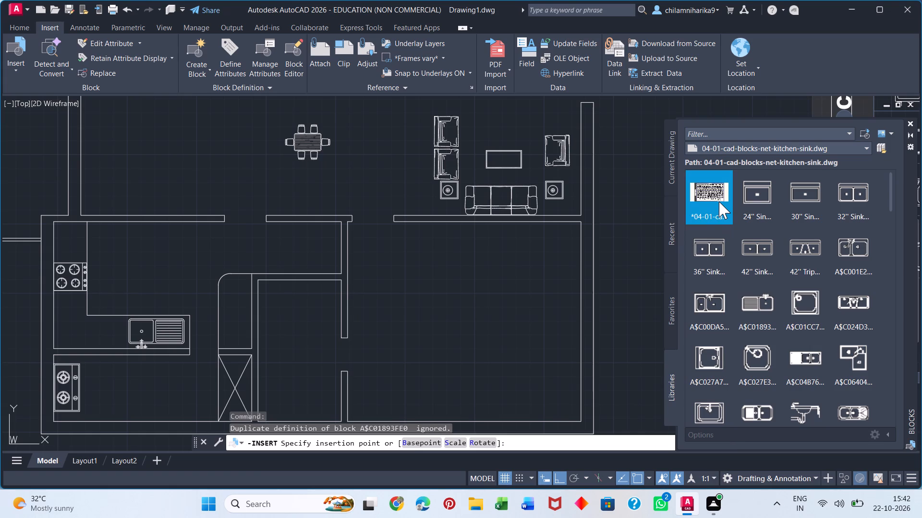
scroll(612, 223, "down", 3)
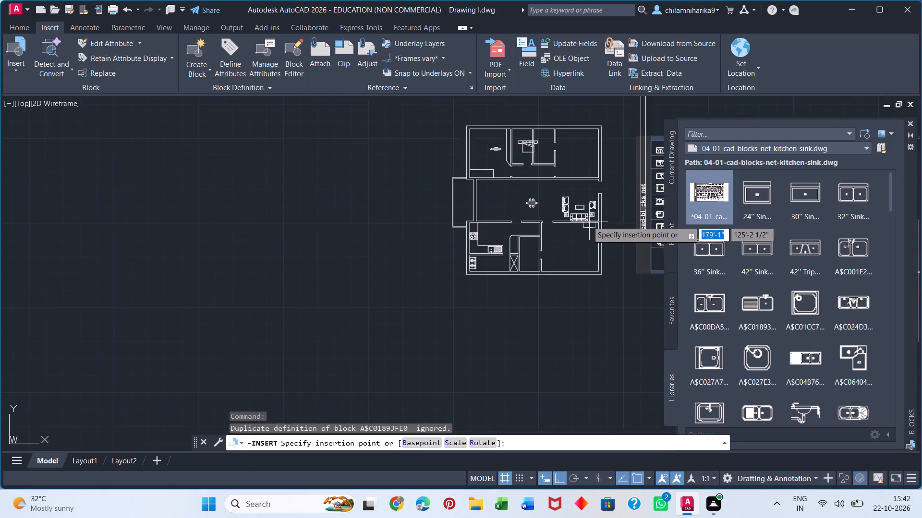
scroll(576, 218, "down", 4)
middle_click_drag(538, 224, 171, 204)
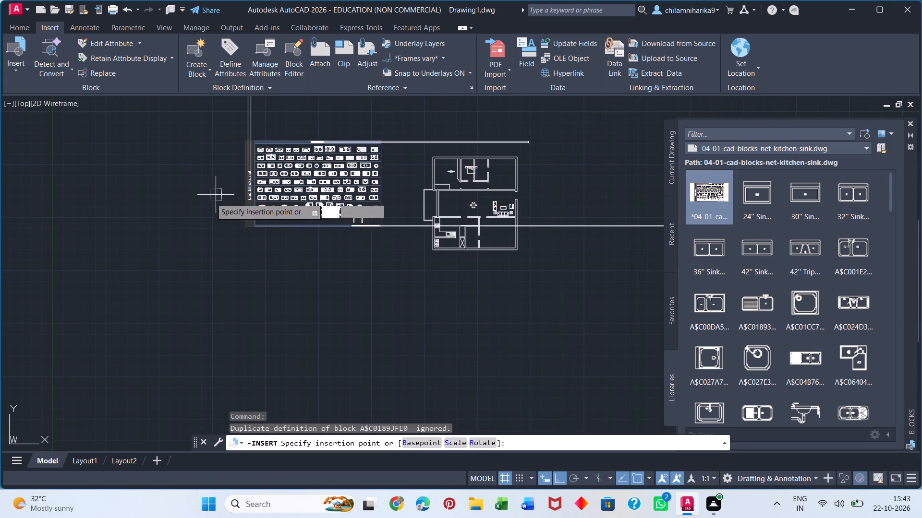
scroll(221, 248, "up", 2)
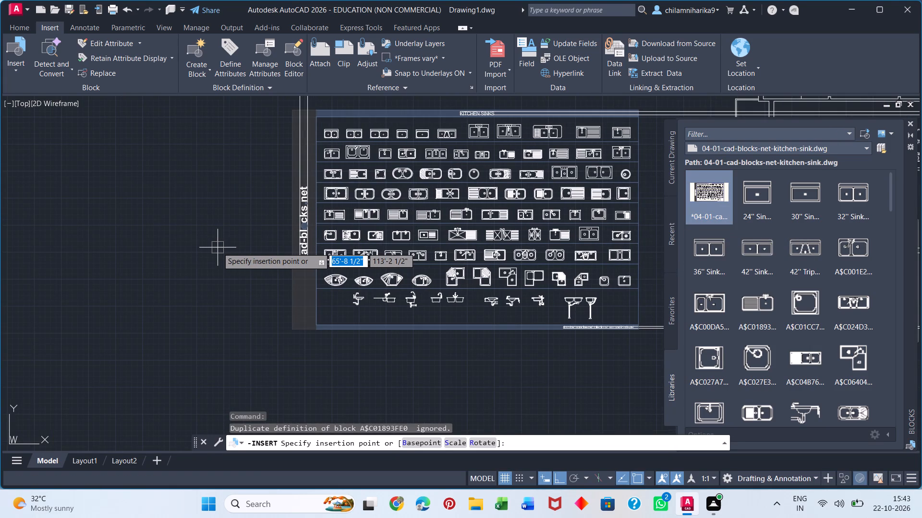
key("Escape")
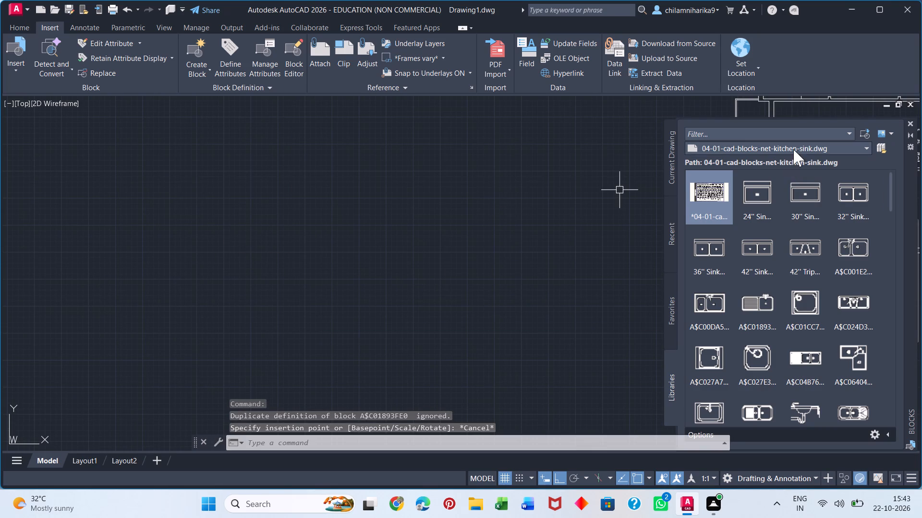
Insert square appliance block A$C15BA614B from the 04-02-cad-blocks-net-kitchen-appliances.dwg library onto the kitchen floor beside the four-burner stove, picking its scale on screen.
left_click(795, 146)
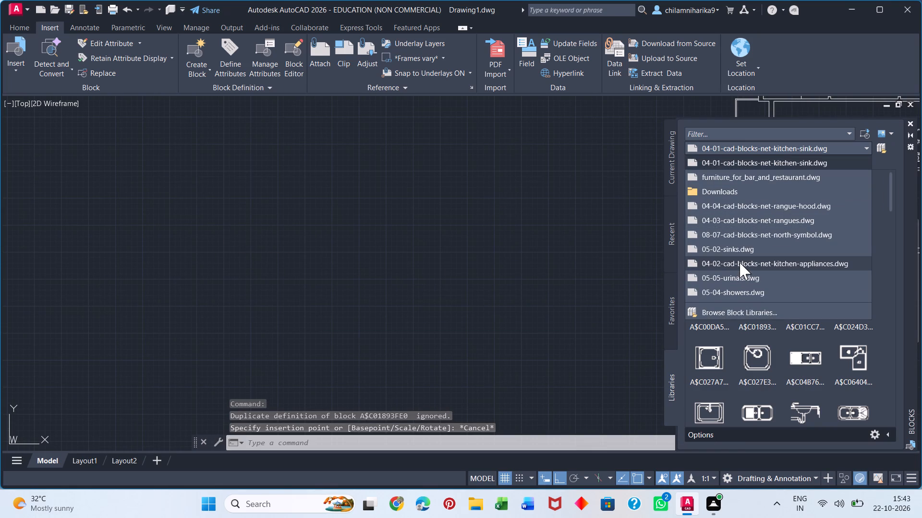
left_click(740, 262)
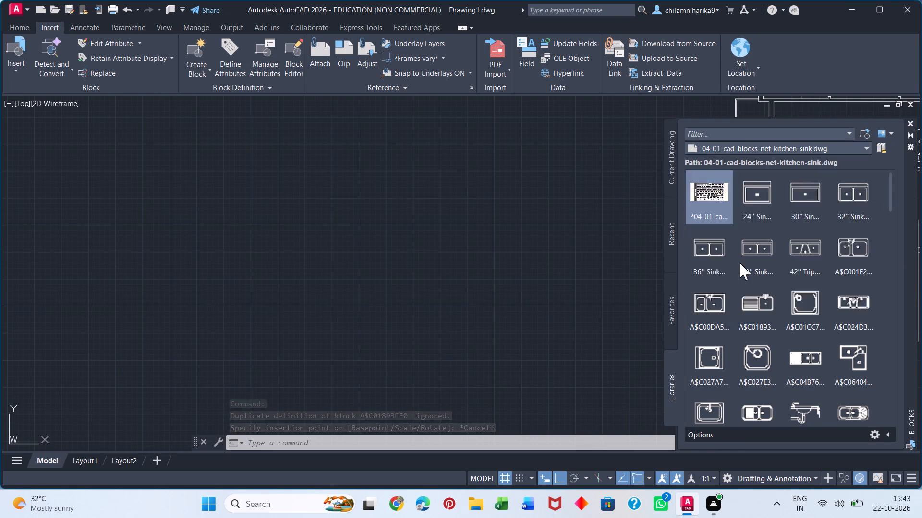
double_click(713, 199)
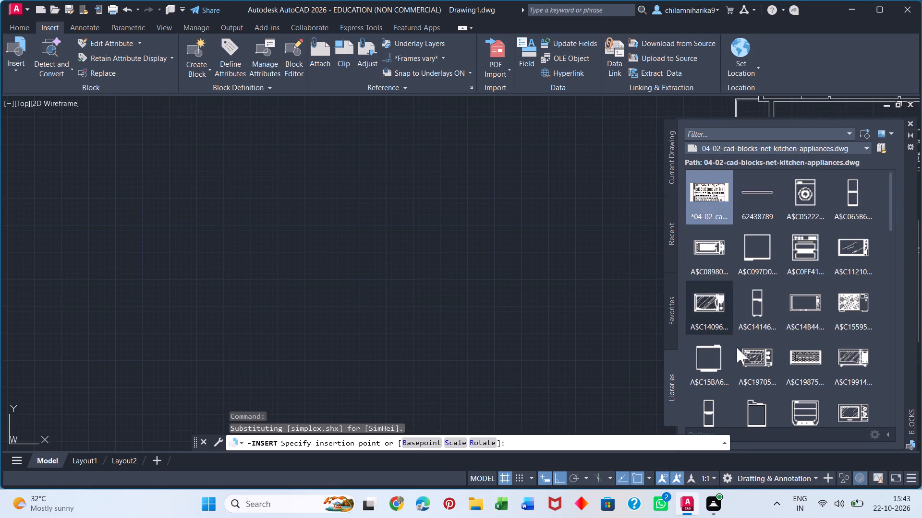
left_click(702, 359)
scroll(279, 238, "down", 4)
scroll(419, 268, "down", 5)
scroll(557, 229, "up", 3)
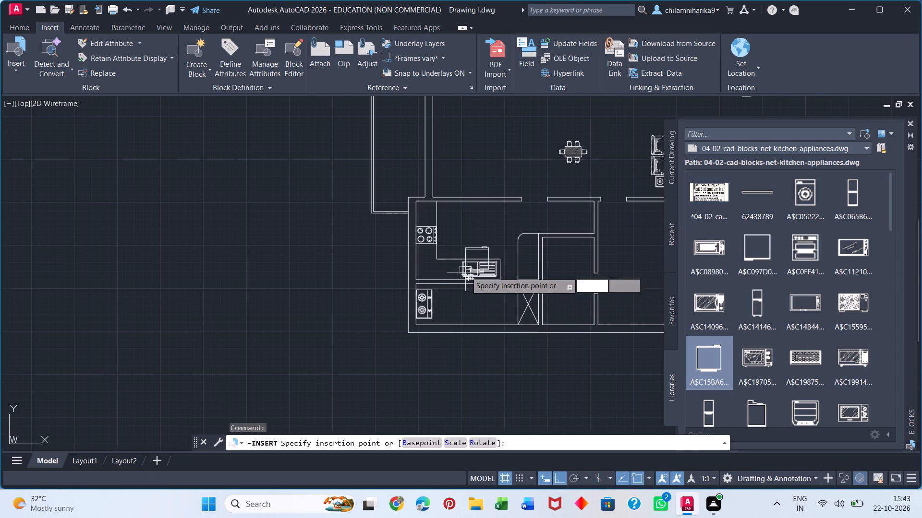
scroll(466, 272, "up", 3)
middle_click_drag(475, 205, 416, 389)
scroll(418, 376, "down", 1)
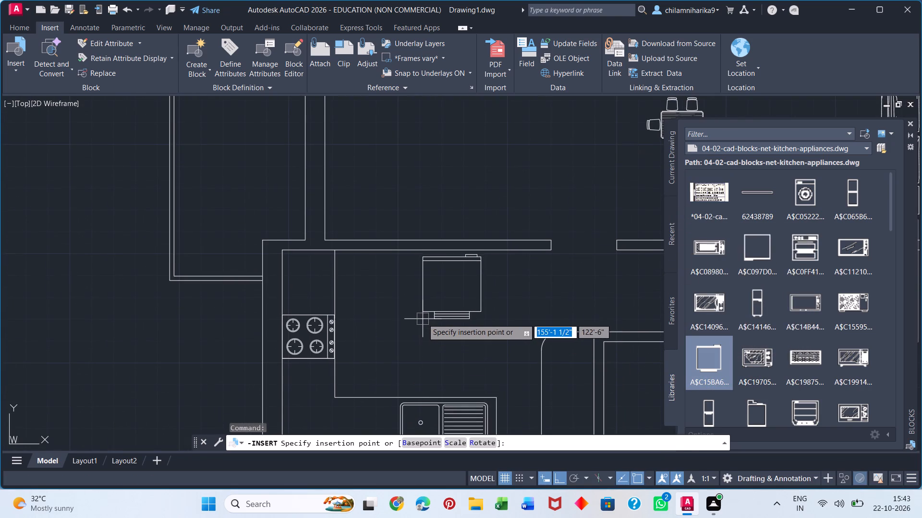
left_click(421, 317)
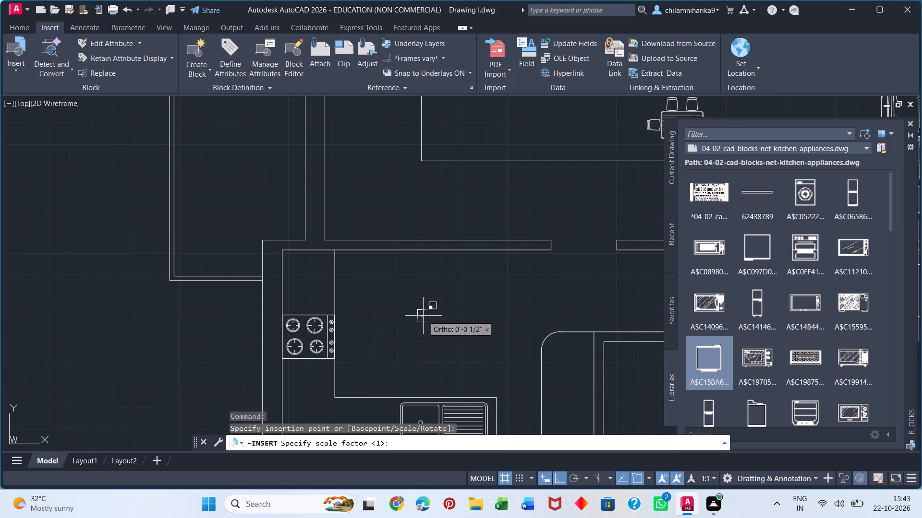
left_click(441, 318)
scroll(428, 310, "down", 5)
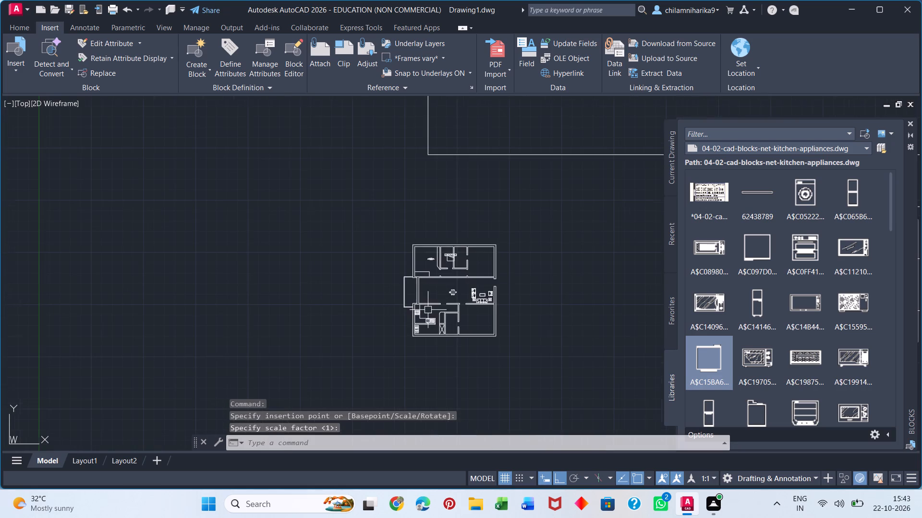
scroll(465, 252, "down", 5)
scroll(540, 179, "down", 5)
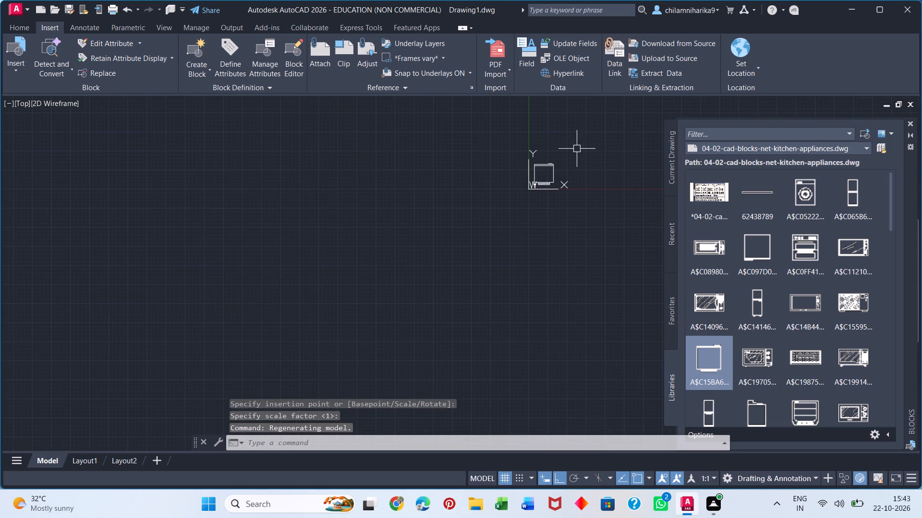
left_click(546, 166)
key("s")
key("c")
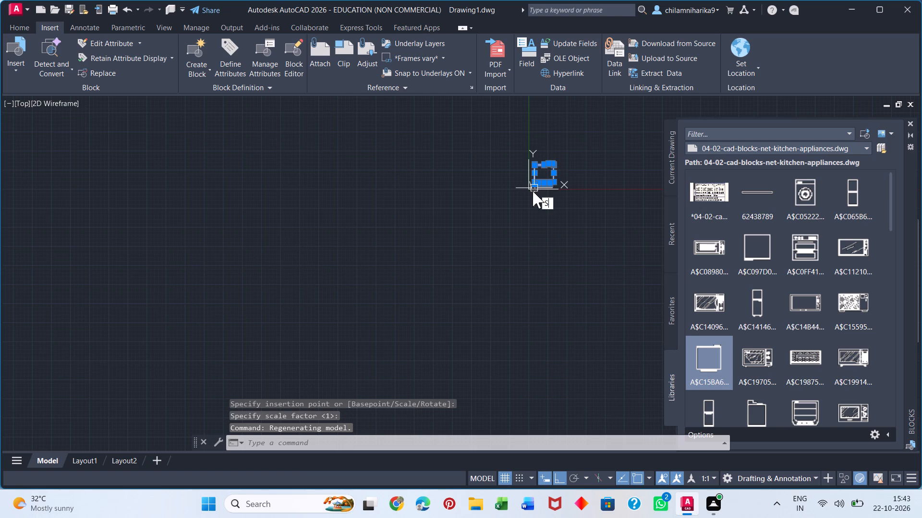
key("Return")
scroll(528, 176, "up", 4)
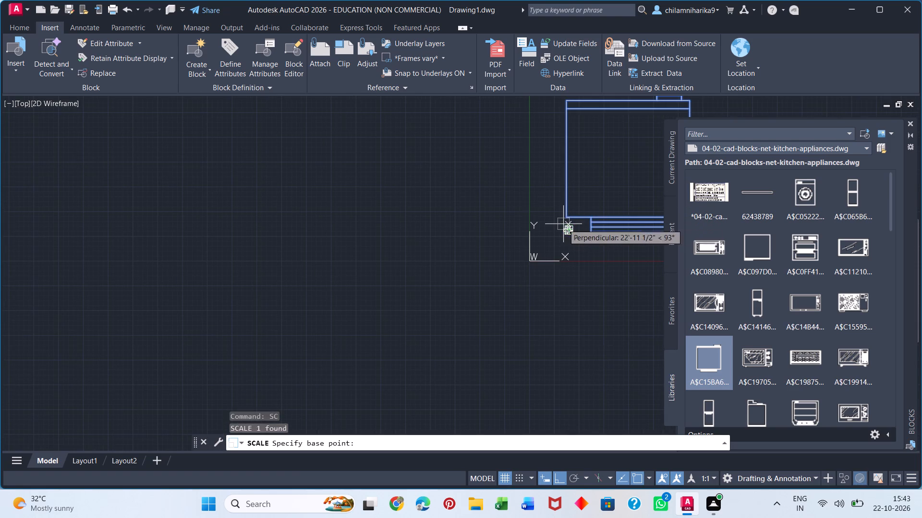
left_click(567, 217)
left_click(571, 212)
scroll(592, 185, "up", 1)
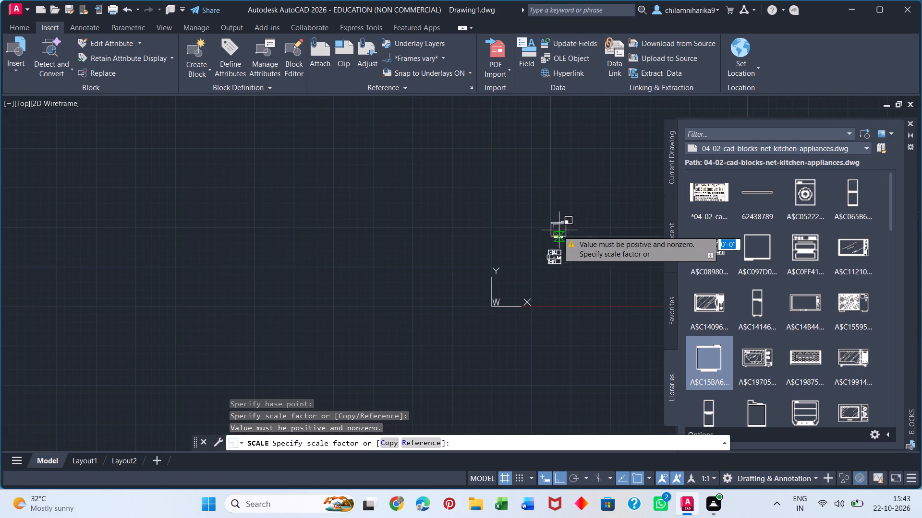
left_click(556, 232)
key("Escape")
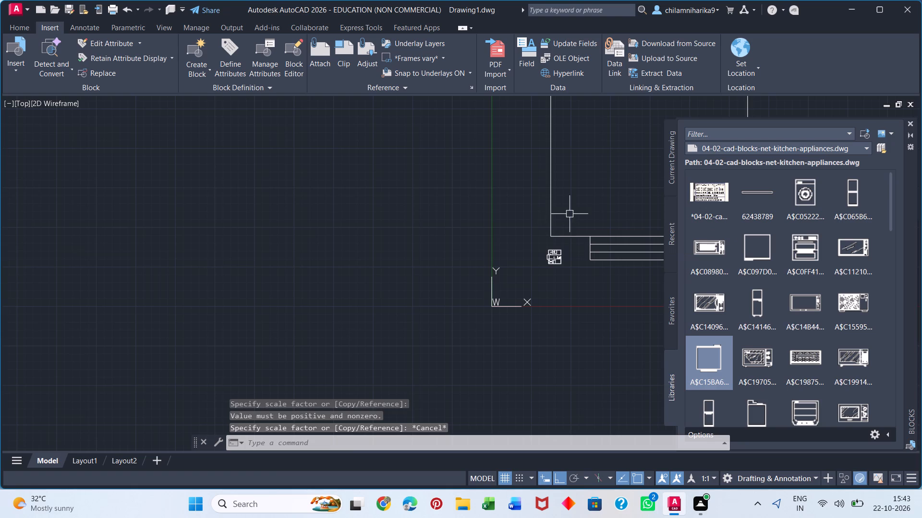
Scale the oversized square appliance block down to roughly a fifth of its size about its upper right corner.
scroll(562, 252, "down", 4)
scroll(581, 259, "up", 4)
middle_click_drag(562, 266, 392, 421)
left_click_drag(559, 149, 556, 155)
left_click(403, 299)
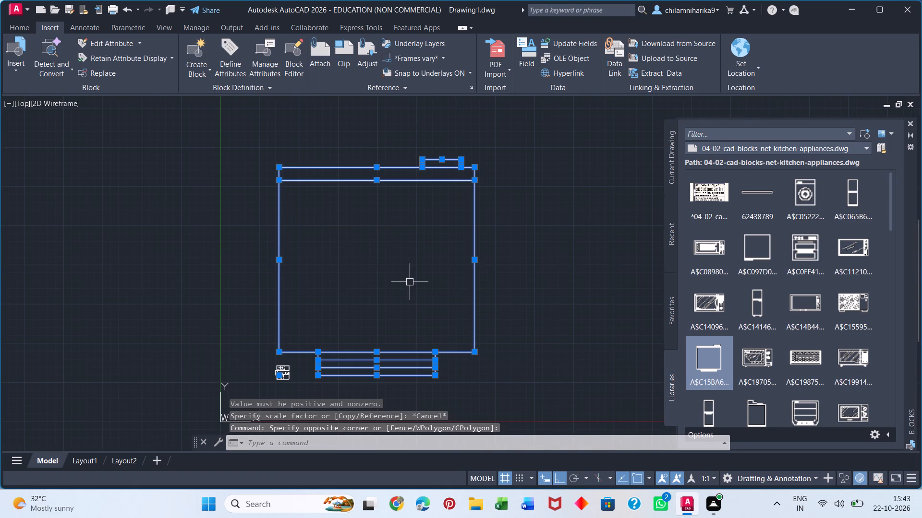
type("SC")
key("Return")
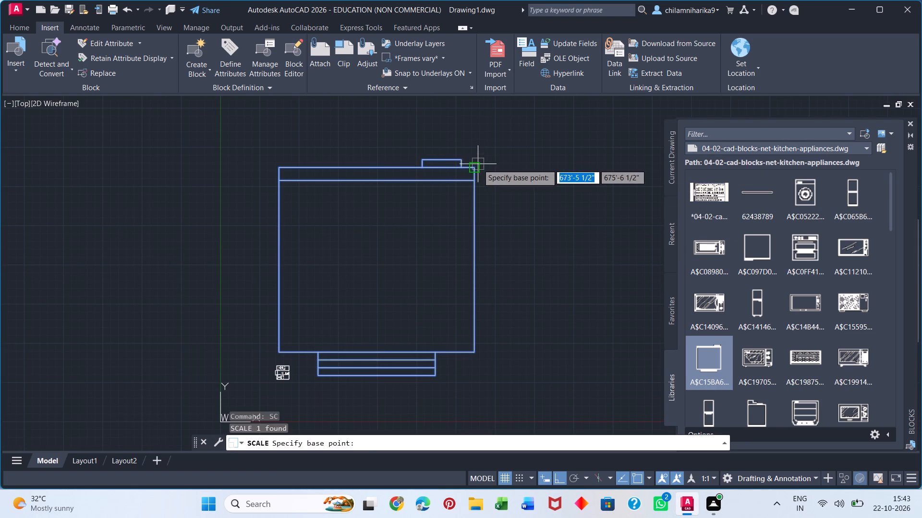
left_click(475, 165)
left_click(470, 172)
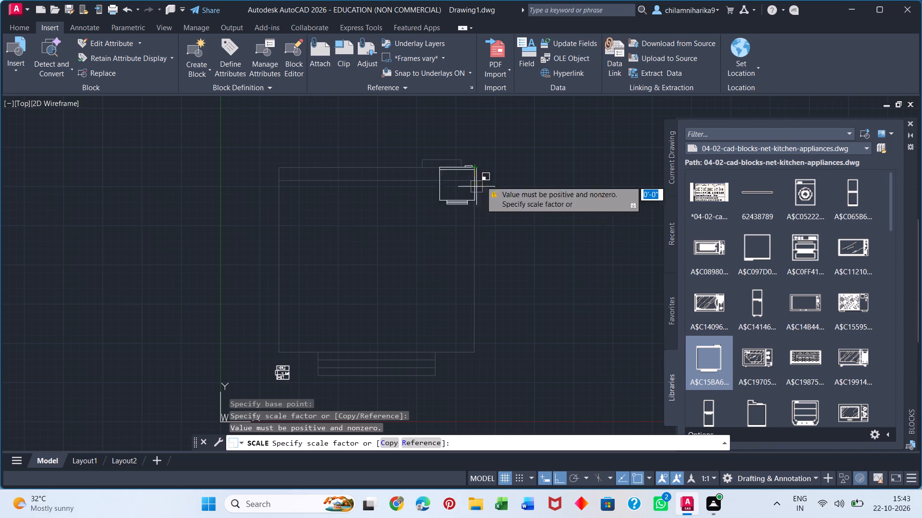
left_click(493, 158)
Scale the square appliance block down again to under half its size, about its lower left corner.
left_click(496, 153)
left_click(405, 247)
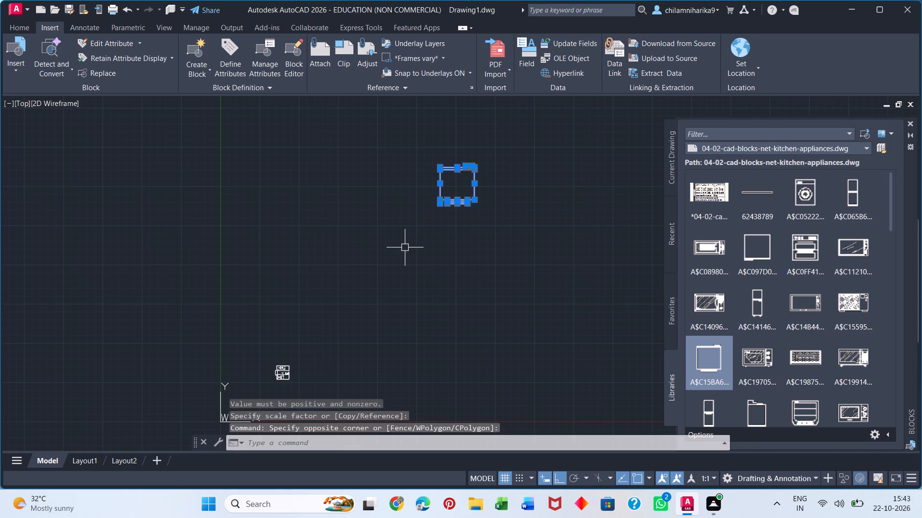
key("s")
key("c")
key("Return")
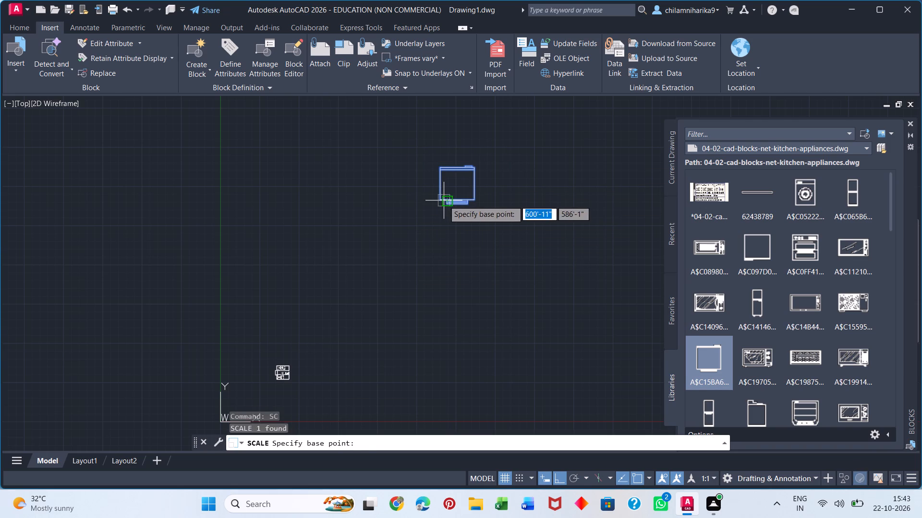
left_click(444, 200)
left_click(454, 193)
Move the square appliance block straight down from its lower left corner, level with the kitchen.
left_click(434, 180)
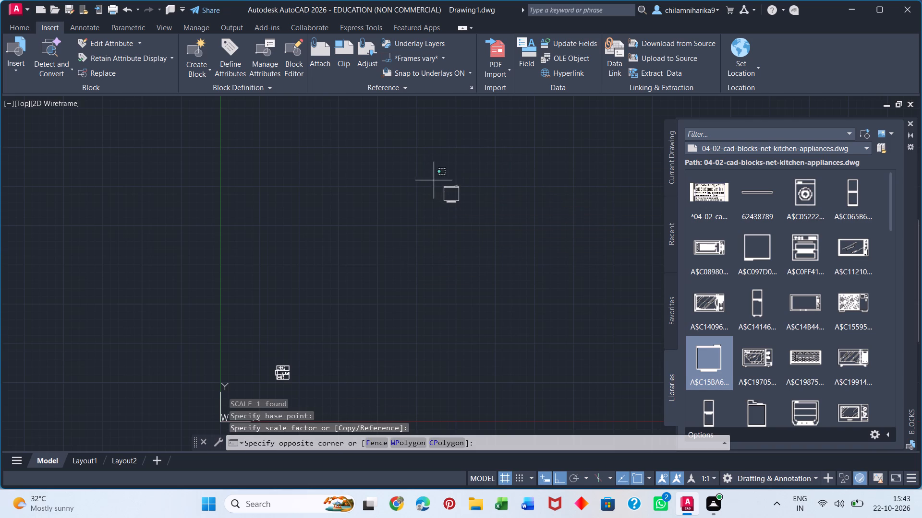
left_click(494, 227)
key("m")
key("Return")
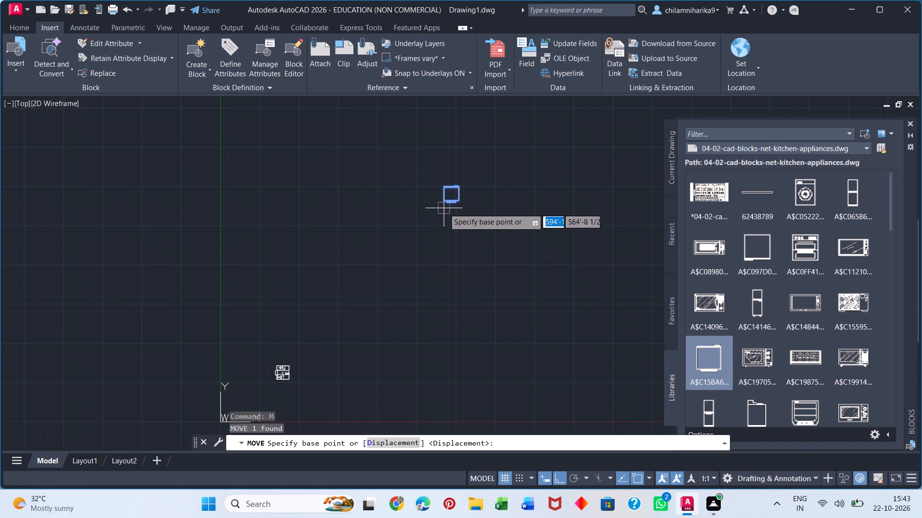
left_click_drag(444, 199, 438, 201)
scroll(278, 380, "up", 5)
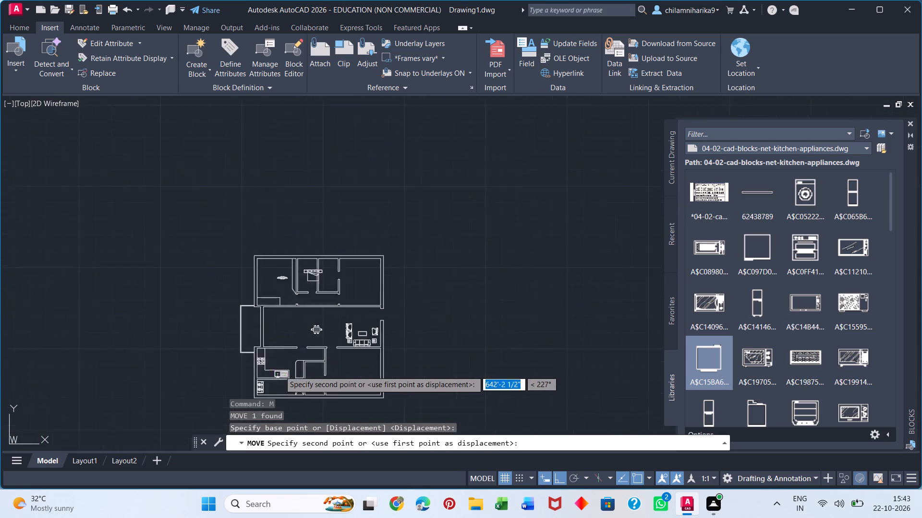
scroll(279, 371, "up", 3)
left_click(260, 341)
Scale the square appliance block down to roughly a twelfth of its size about its lower left corner.
scroll(277, 329, "down", 2)
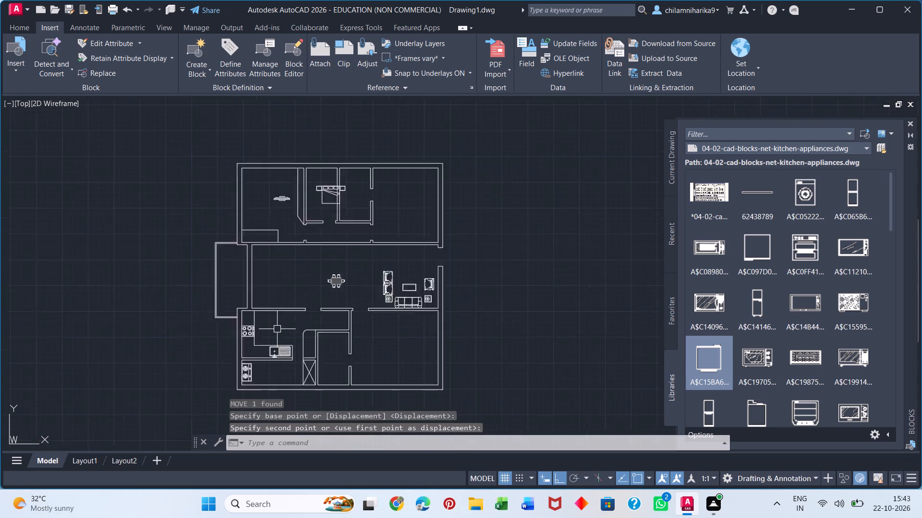
scroll(277, 329, "down", 3)
scroll(529, 284, "down", 4)
left_click(634, 271)
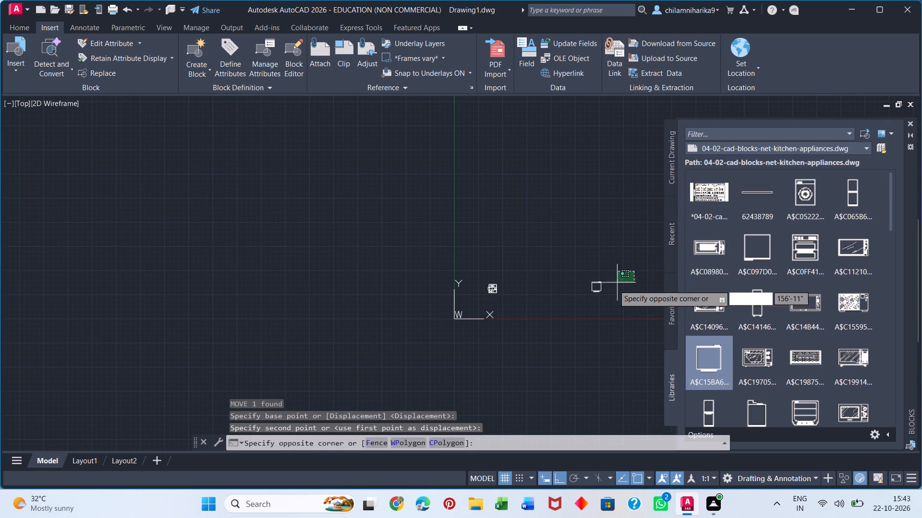
left_click(559, 307)
type("SC")
key("Return")
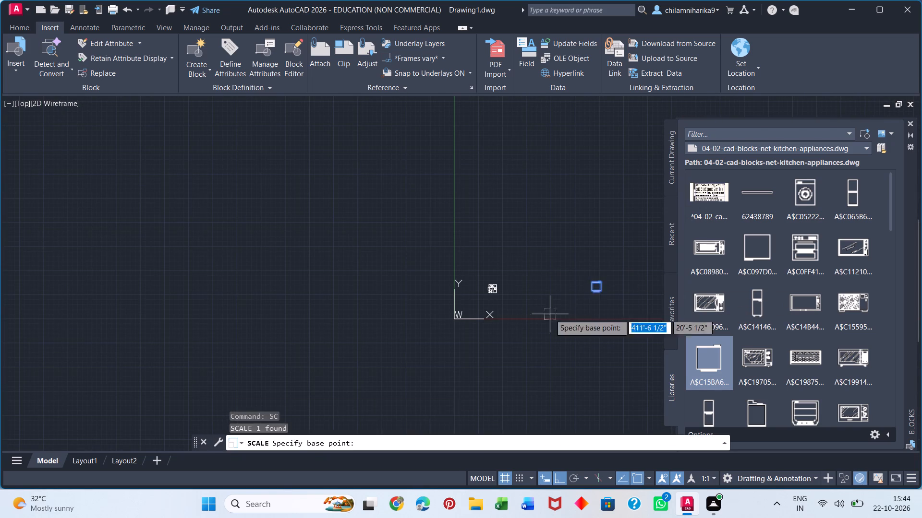
scroll(594, 281, "up", 6)
middle_click_drag(565, 241, 8, 295)
middle_click_drag(0, 373, 233, 313)
scroll(16, 372, "up", 1)
left_click(88, 349)
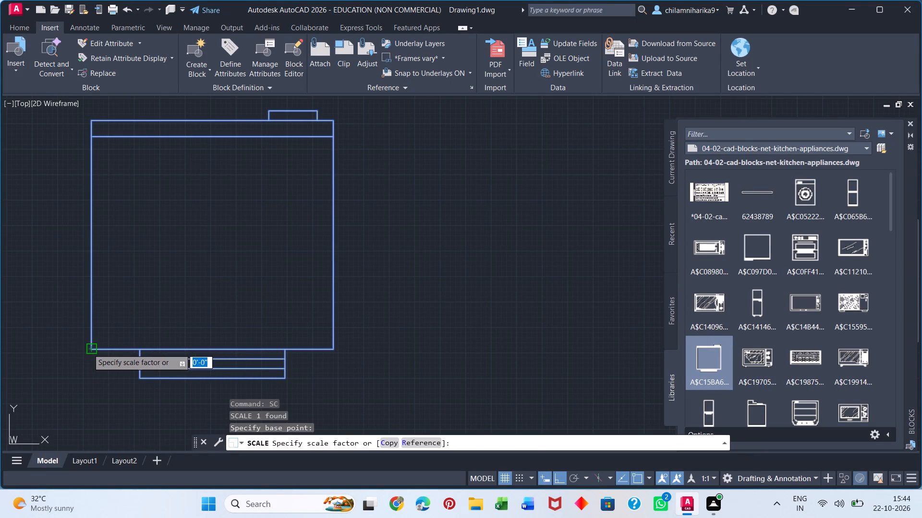
left_click(102, 339)
With Ortho off, move the square appliance into the kitchen, just below the upper wall and between the side counter and the wall opening.
left_click_drag(137, 292, 137, 301)
left_click(72, 401)
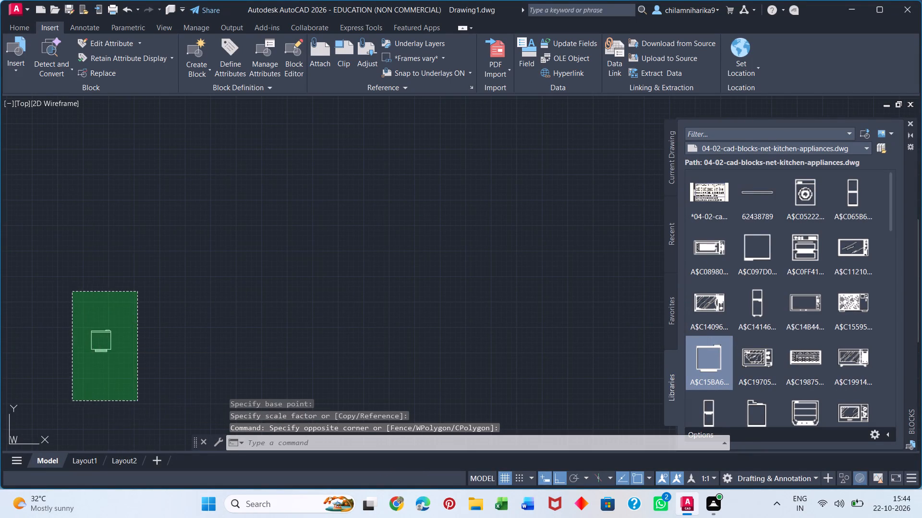
key("m")
key("Return")
key("F8")
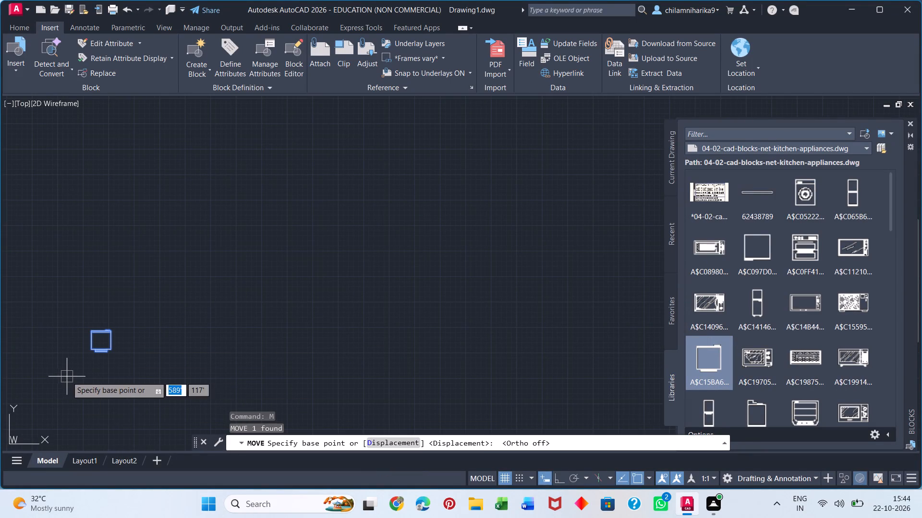
left_click(86, 350)
scroll(111, 346, "down", 9)
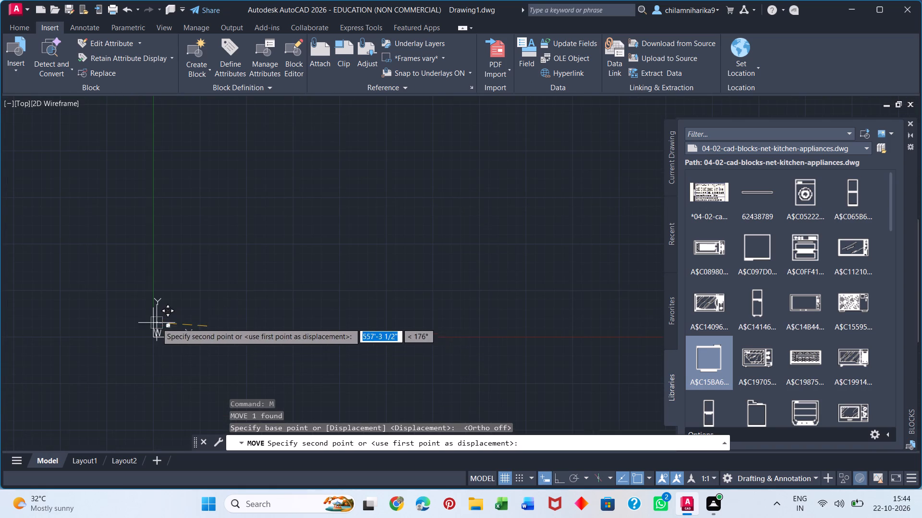
scroll(155, 323, "up", 4)
scroll(209, 359, "up", 4)
scroll(382, 248, "up", 4)
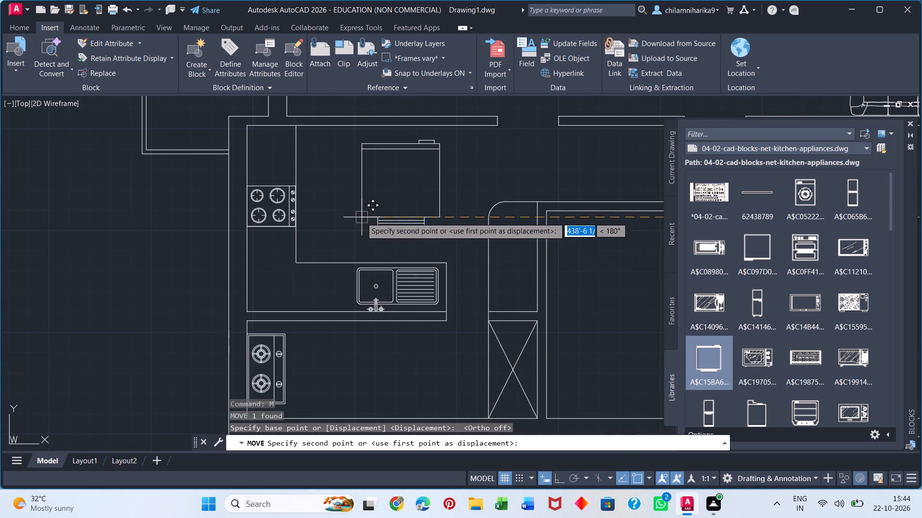
left_click(354, 203)
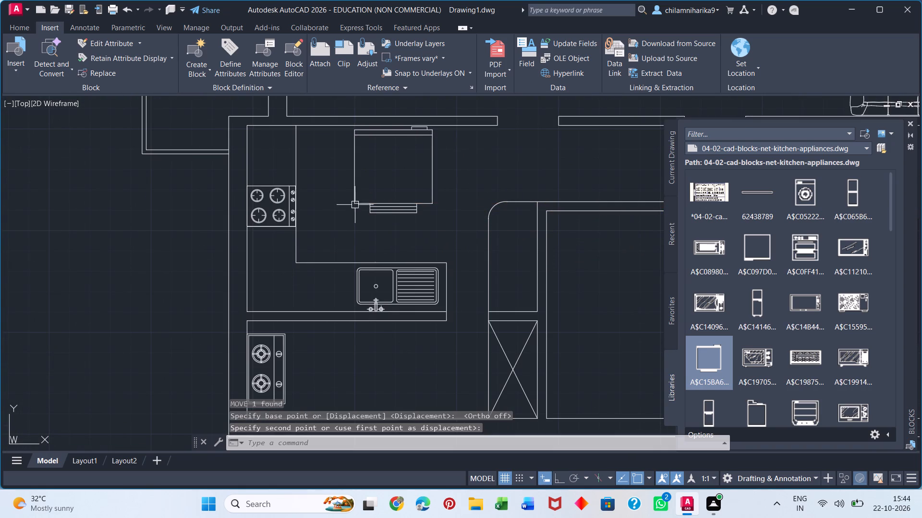
Scale the square appliance about its lower left corner to slightly narrower than the four-burner stove's length along the wall.
left_click(369, 204)
key("d")
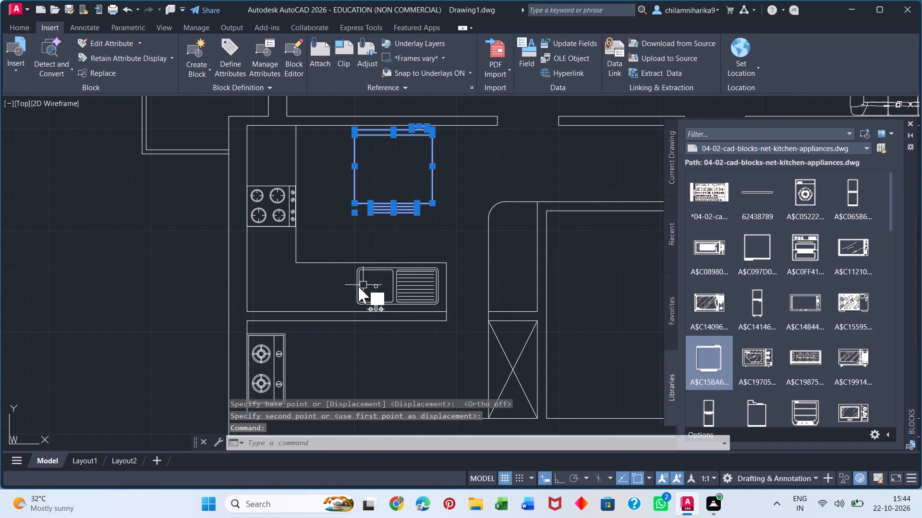
key("BackSpace")
key("s")
key("c")
key("Return")
left_click(354, 204)
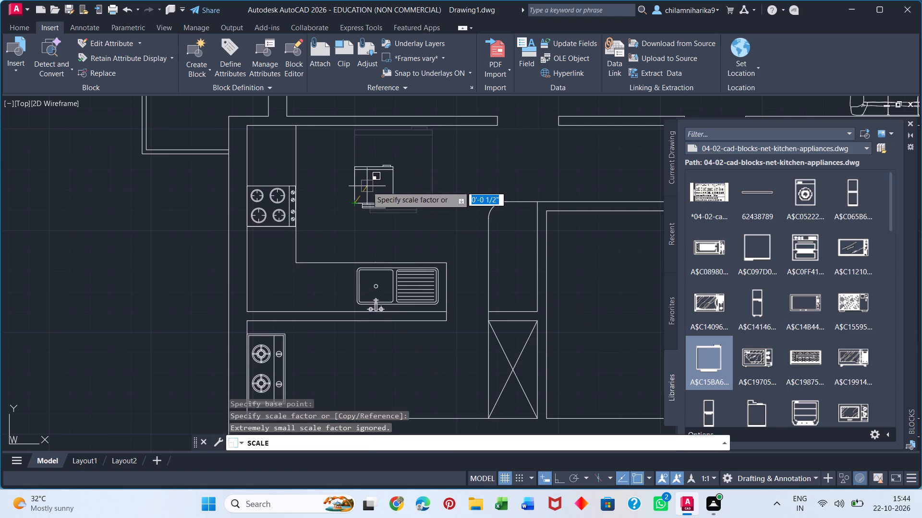
left_click(365, 188)
Move the square appliance straight up by its rear tab's upper right corner until it sits against the kitchen's upper wall.
scroll(369, 178, "up", 3)
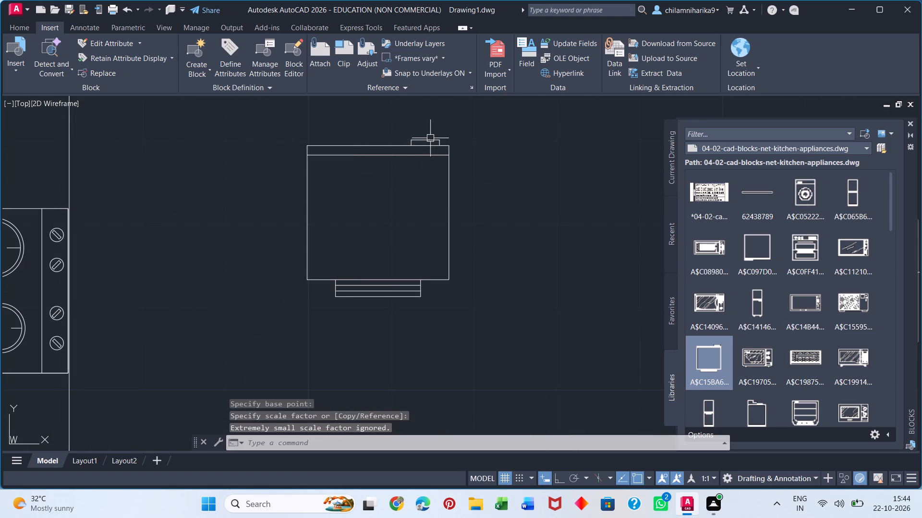
left_click(430, 138)
key("m")
key("Return")
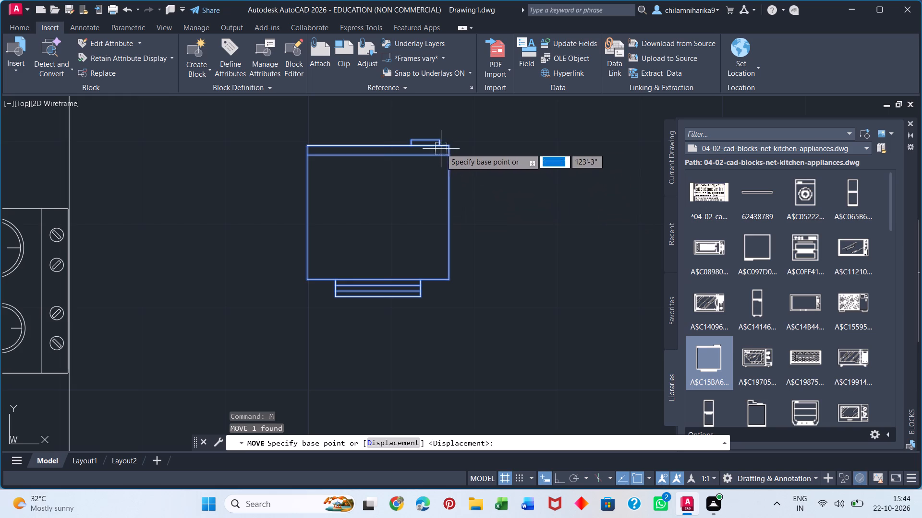
scroll(439, 141, "up", 4)
left_click(429, 140)
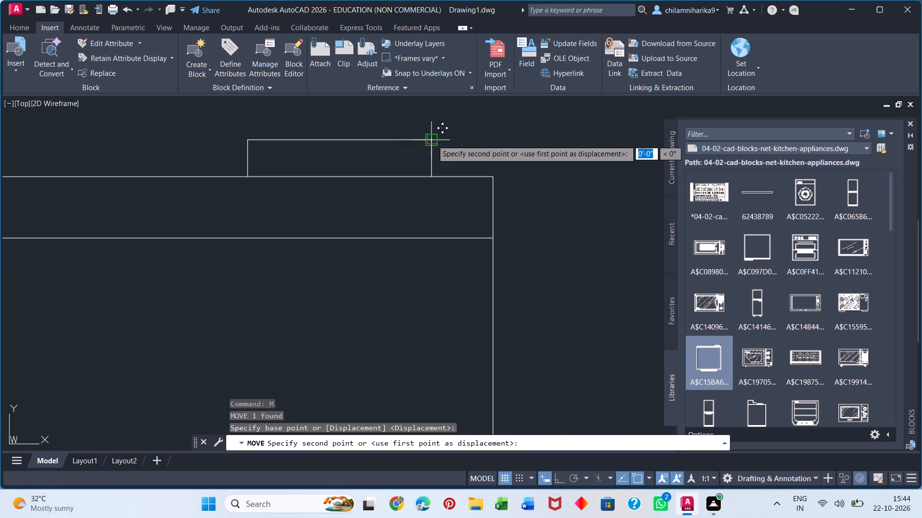
scroll(433, 153, "down", 9)
scroll(430, 171, "up", 8)
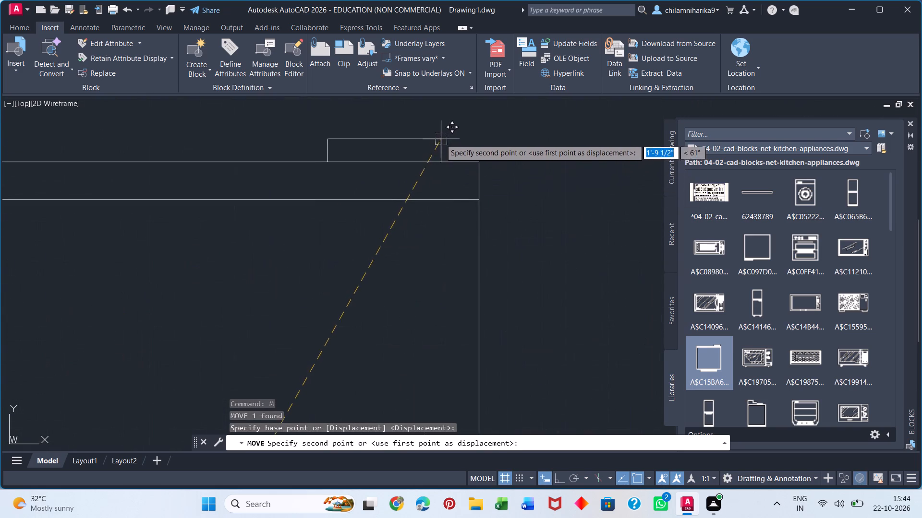
middle_click_drag(432, 148, 357, 345)
left_click(404, 241)
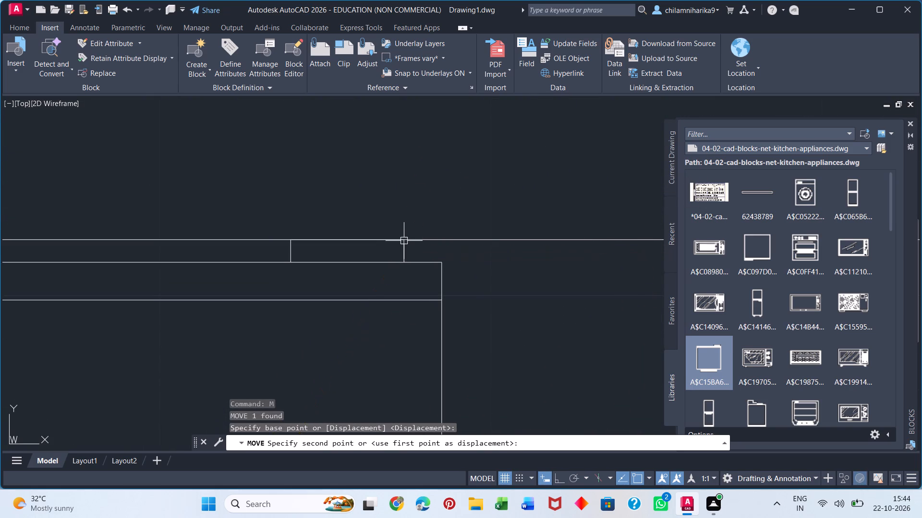
Look over the kitchen, the whole house plan and the bedroom with the bed.
scroll(368, 318, "down", 6)
middle_click_drag(393, 376, 315, 300)
scroll(392, 375, "down", 1)
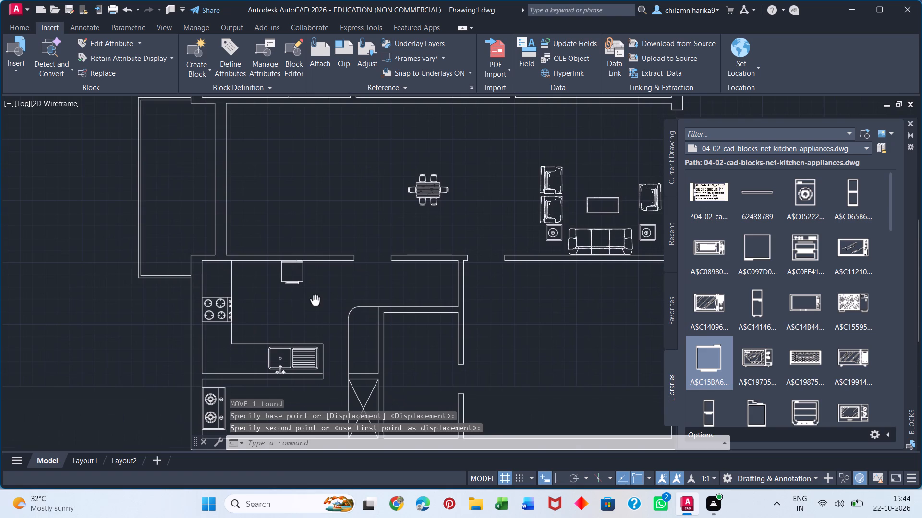
scroll(317, 301, "down", 3)
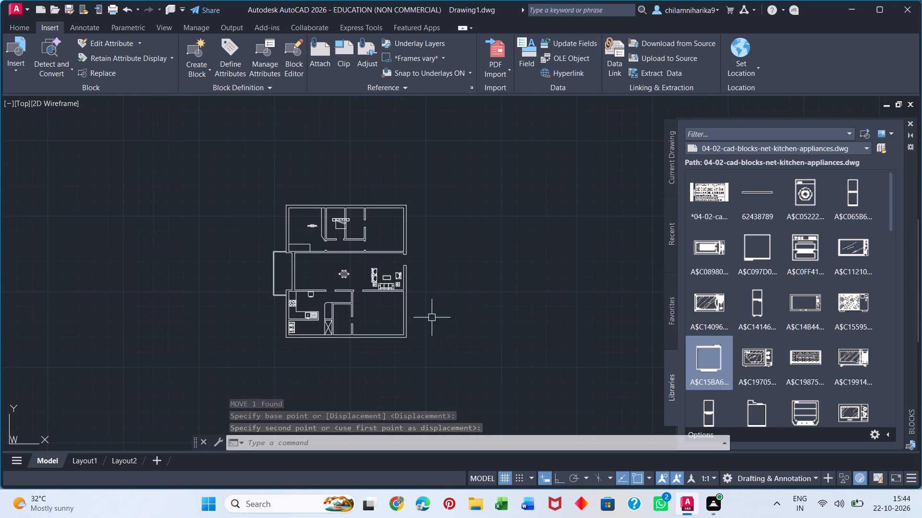
scroll(460, 378, "down", 1)
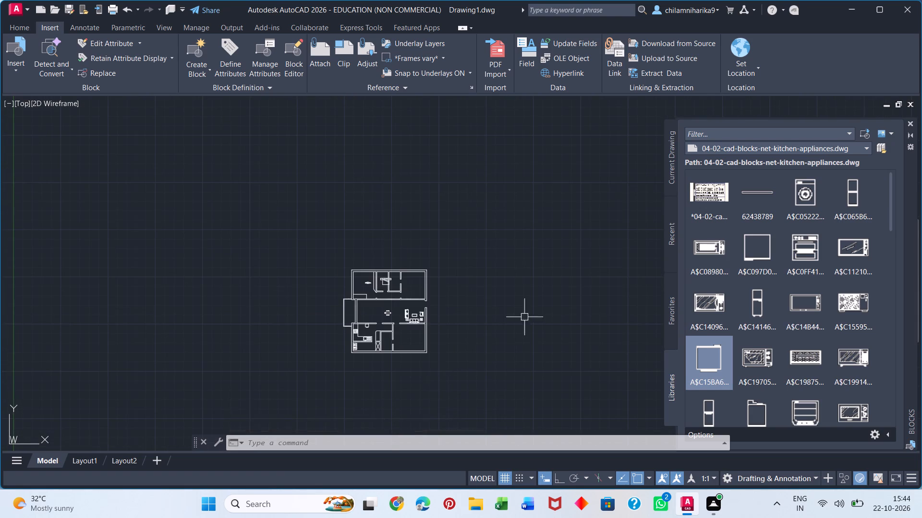
scroll(359, 346, "up", 1)
scroll(460, 327, "up", 1)
middle_click_drag(450, 328, 355, 343)
scroll(267, 200, "up", 3)
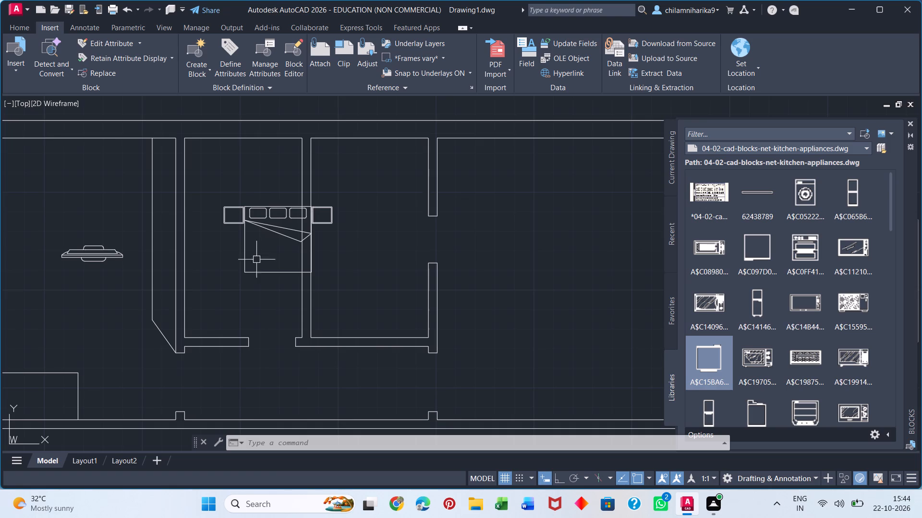
Copy the side table at the sofa's right end, from its lower left corner, to just outside the house's right exterior wall.
scroll(264, 245, "down", 4)
scroll(319, 286, "up", 3)
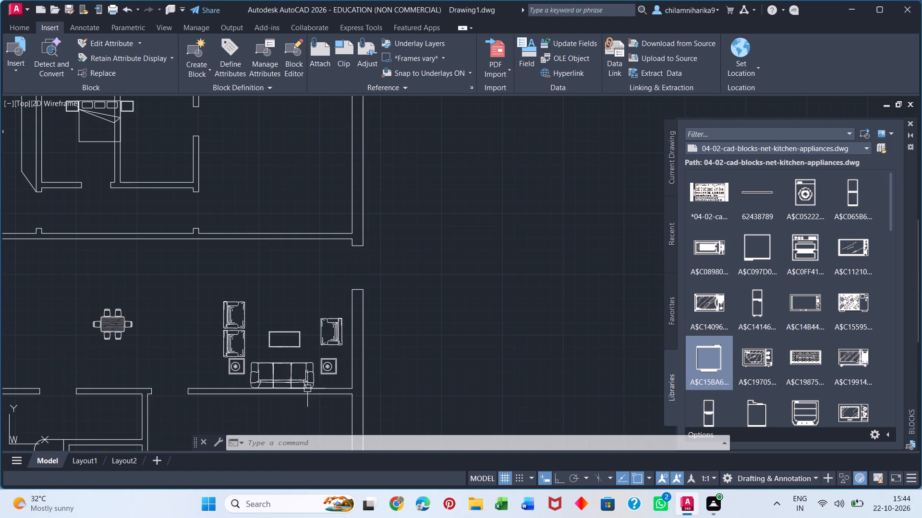
left_click(332, 366)
scroll(332, 366, "up", 4)
left_click(350, 328)
middle_click_drag(329, 351, 353, 226)
left_click(237, 332)
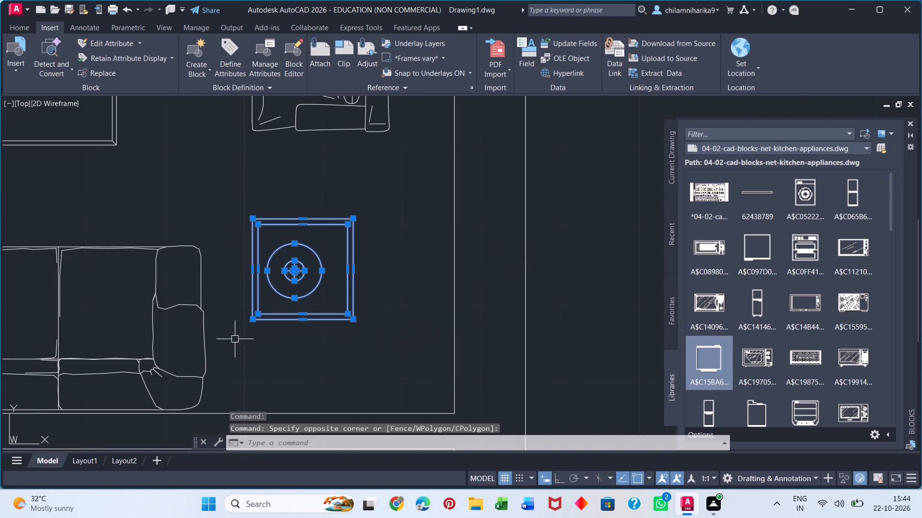
key("c")
key("o")
key("Return")
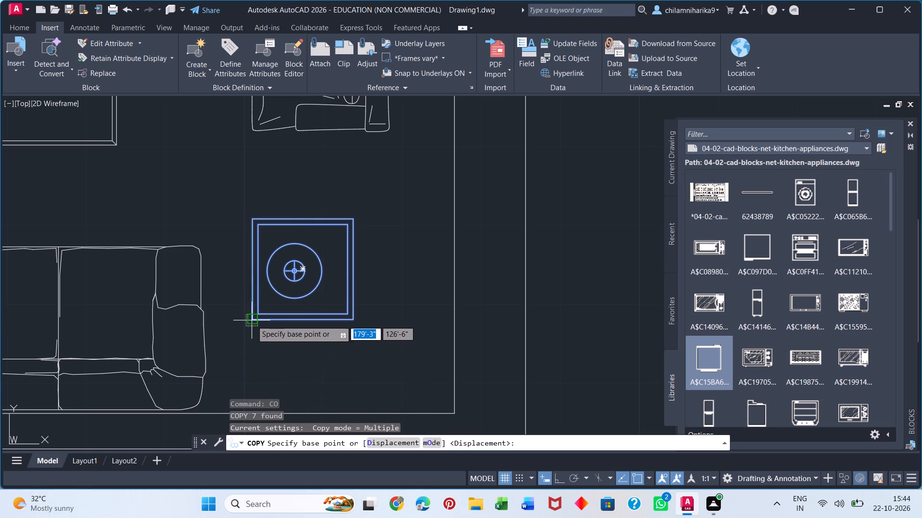
left_click(252, 320)
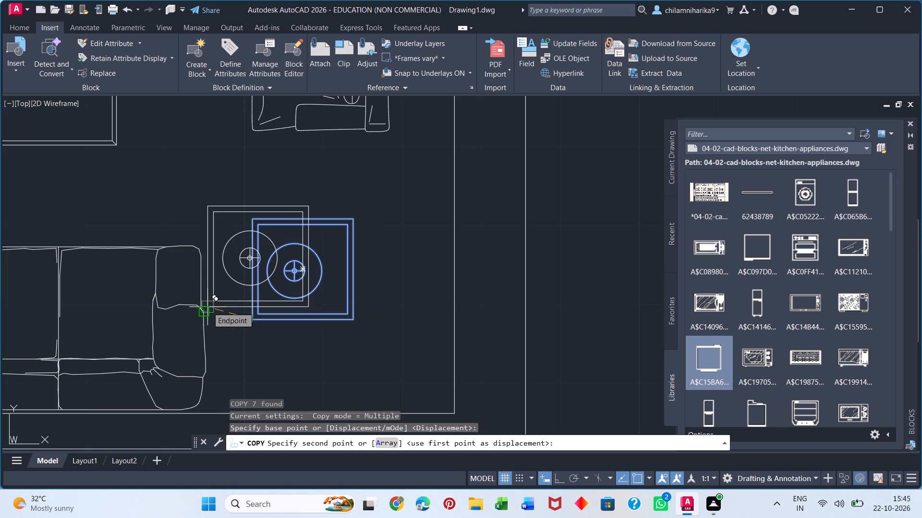
middle_click_drag(535, 294, 344, 285)
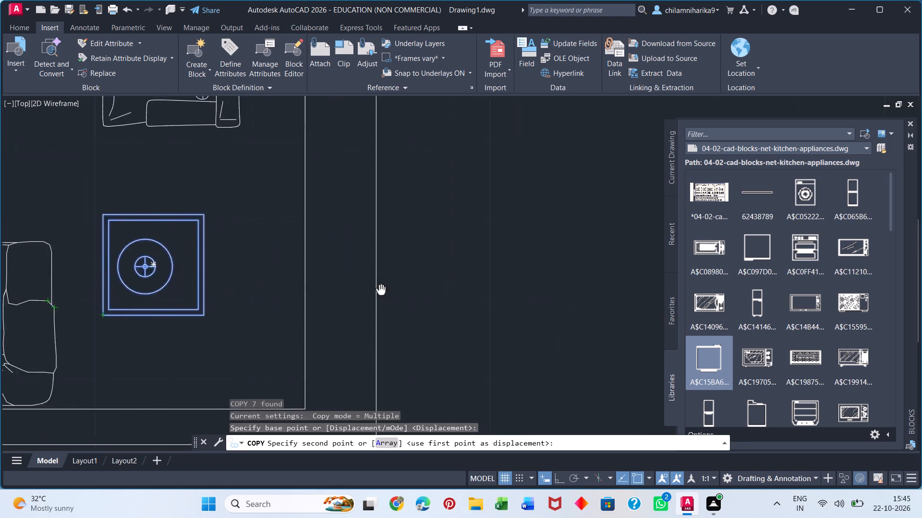
middle_click_drag(344, 285, 72, 307)
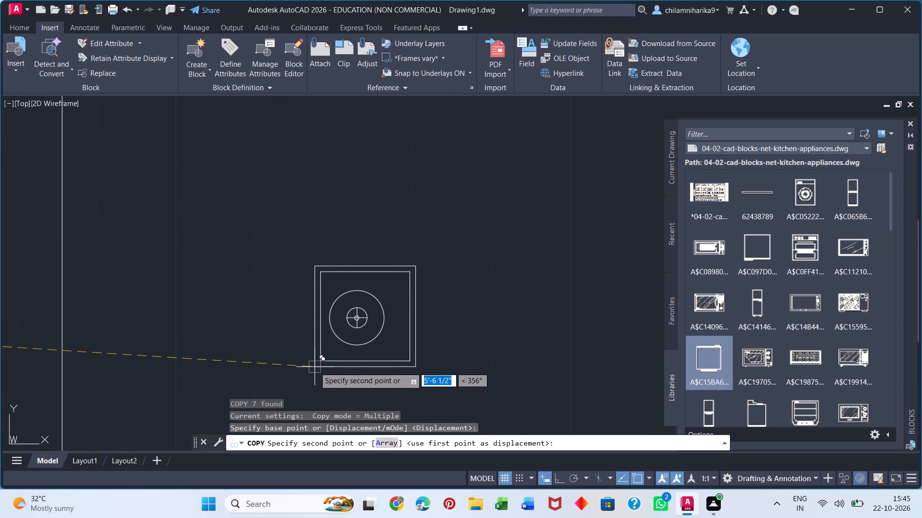
key("asterisk")
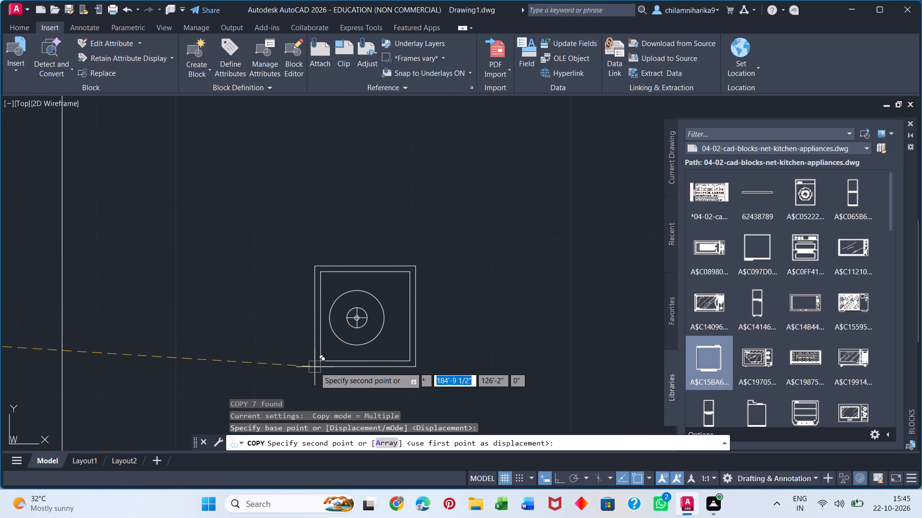
key("6")
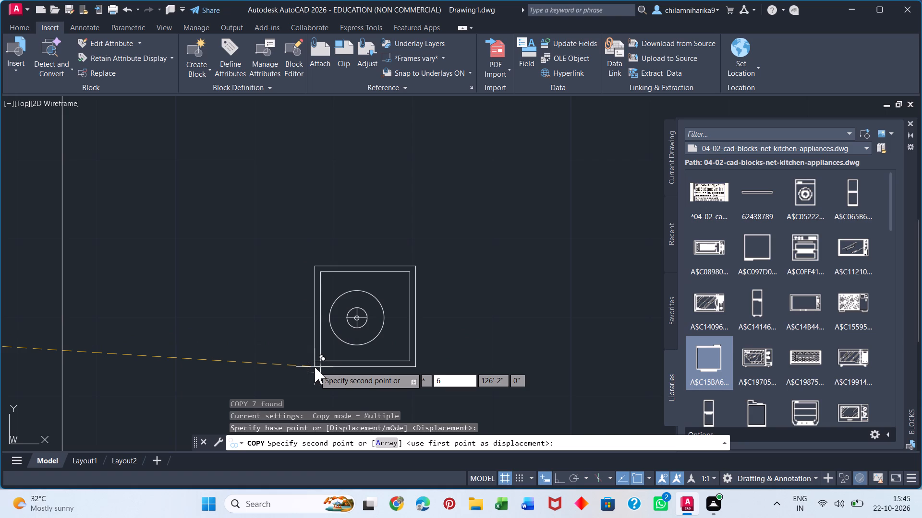
key("Return")
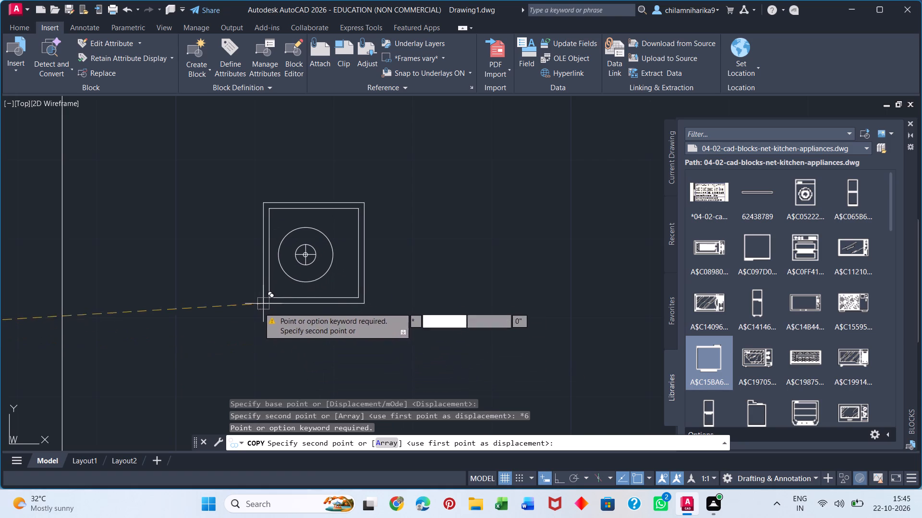
left_click(258, 317)
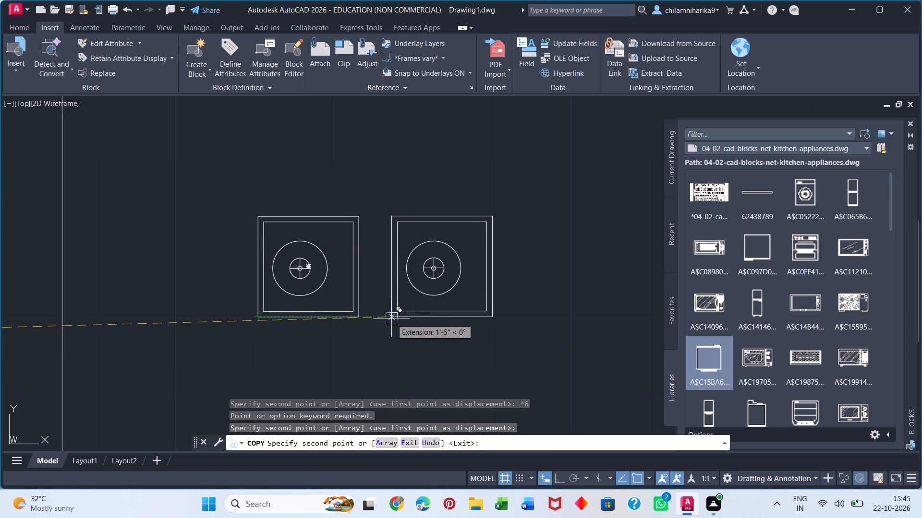
Array the side table within the Copy command as 6 items running right from the living room, about 17' apart.
left_click(387, 441)
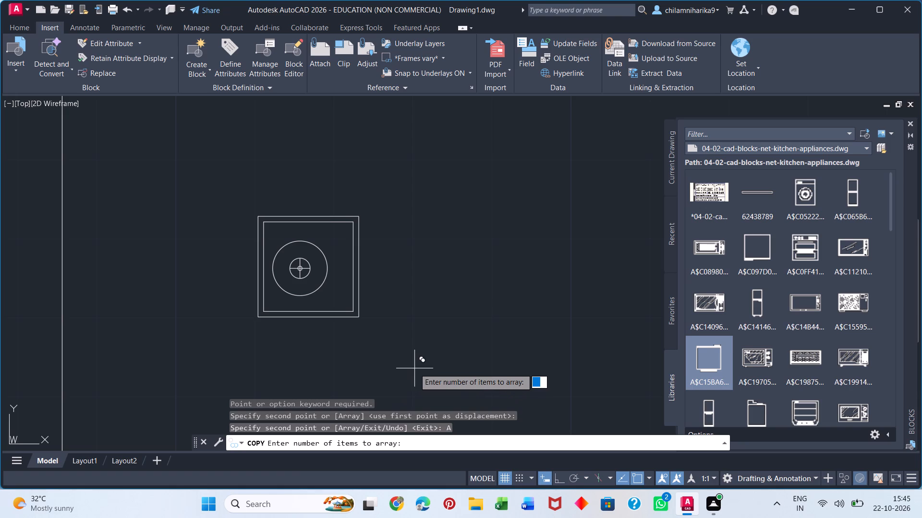
key("6")
key("Return")
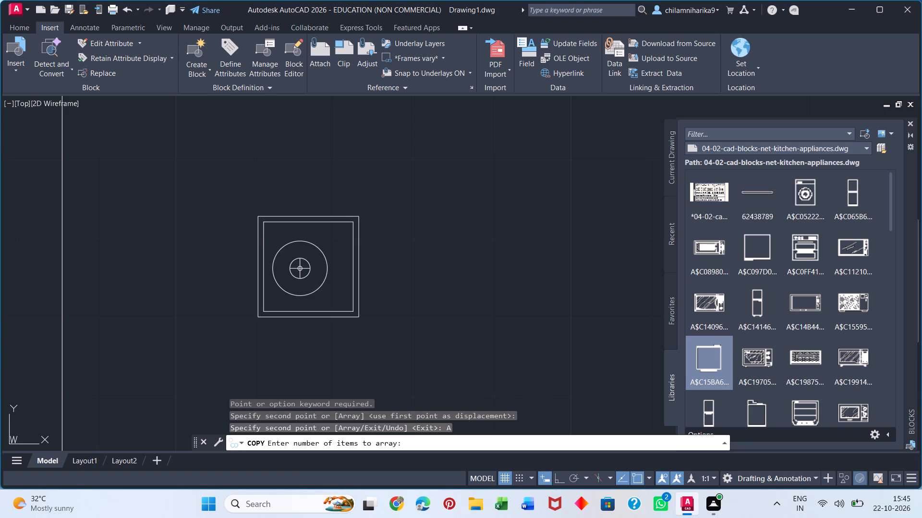
scroll(393, 300, "down", 8)
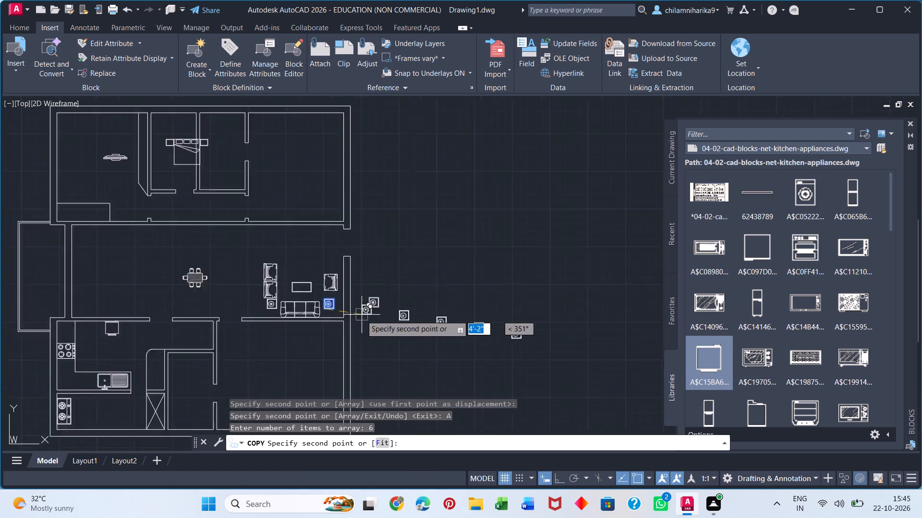
scroll(361, 315, "down", 2)
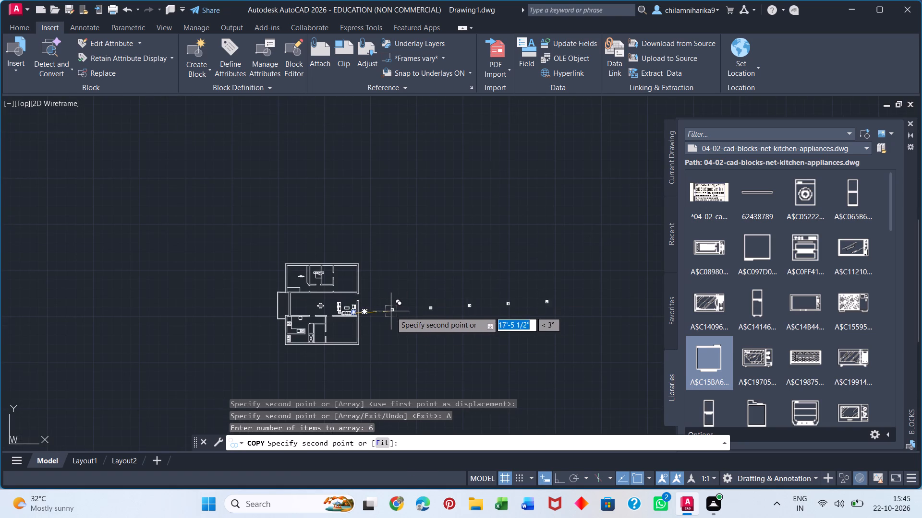
left_click(389, 314)
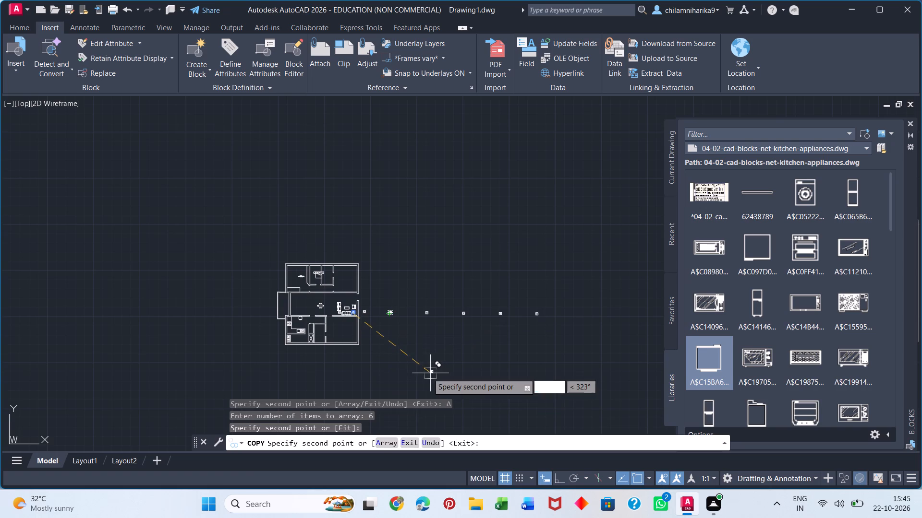
key("Escape")
Array the bed in the upper bedroom block within the Copy command as 2 items, about 5'-1 1/2" apart, running right.
scroll(413, 338, "down", 2)
scroll(410, 333, "up", 4)
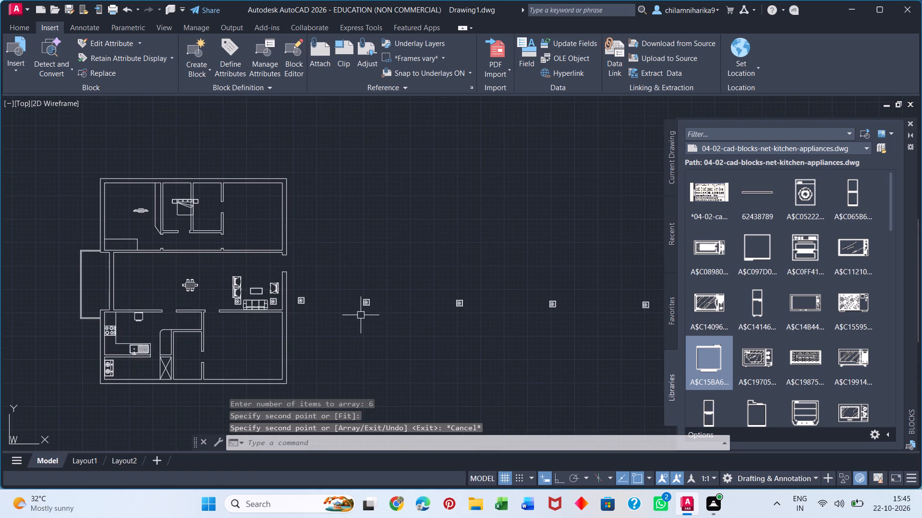
scroll(360, 315, "down", 1)
scroll(211, 259, "up", 2)
middle_click_drag(333, 322, 53, 246)
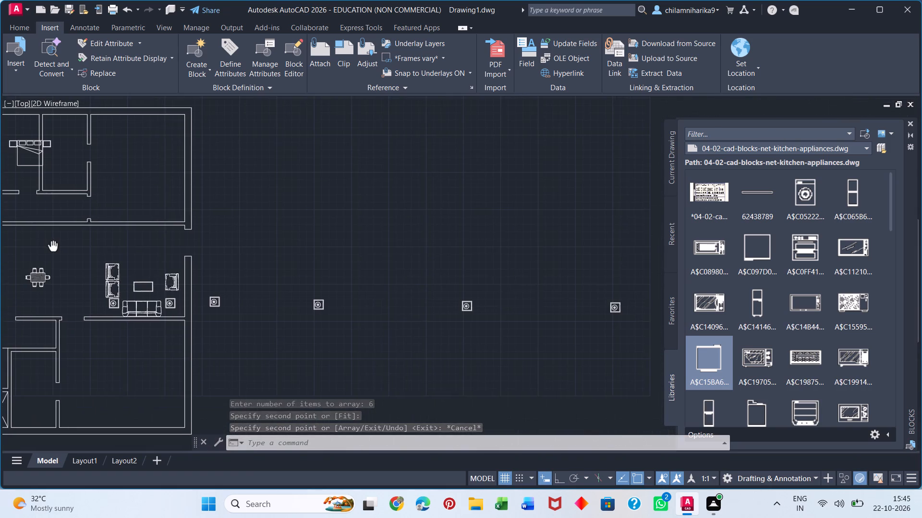
middle_click_drag(53, 246, 285, 333)
scroll(248, 225, "up", 4)
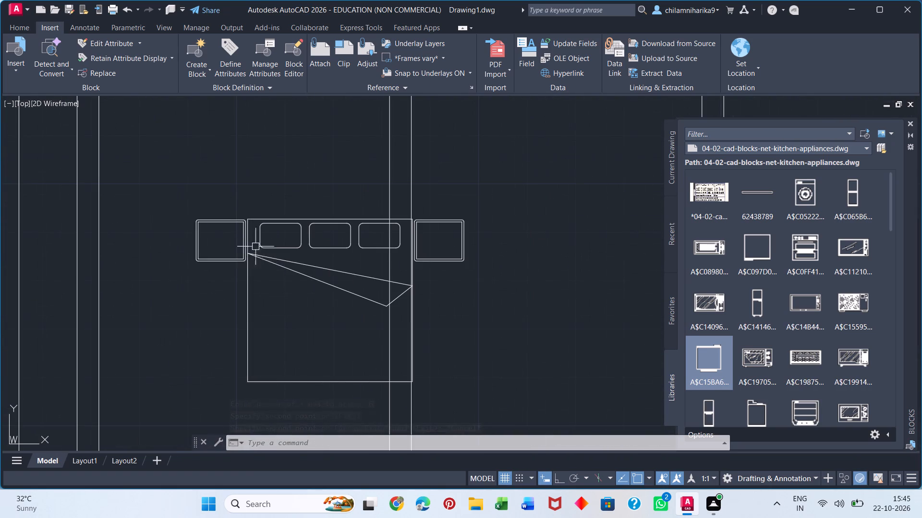
left_click(248, 257)
key("c")
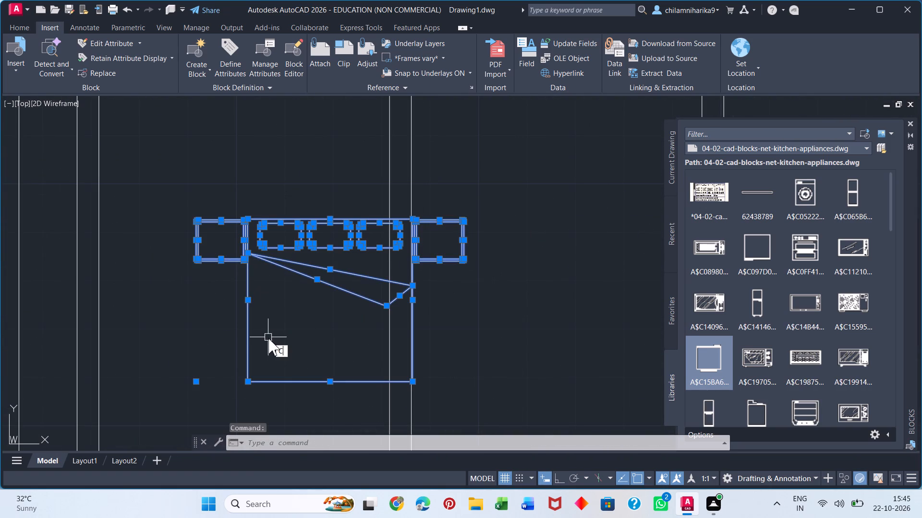
key("o")
key("Return")
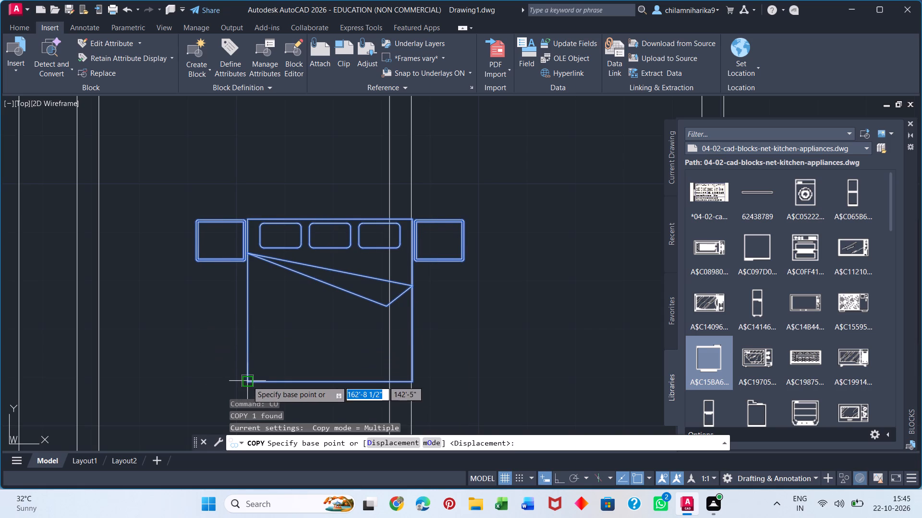
left_click(247, 380)
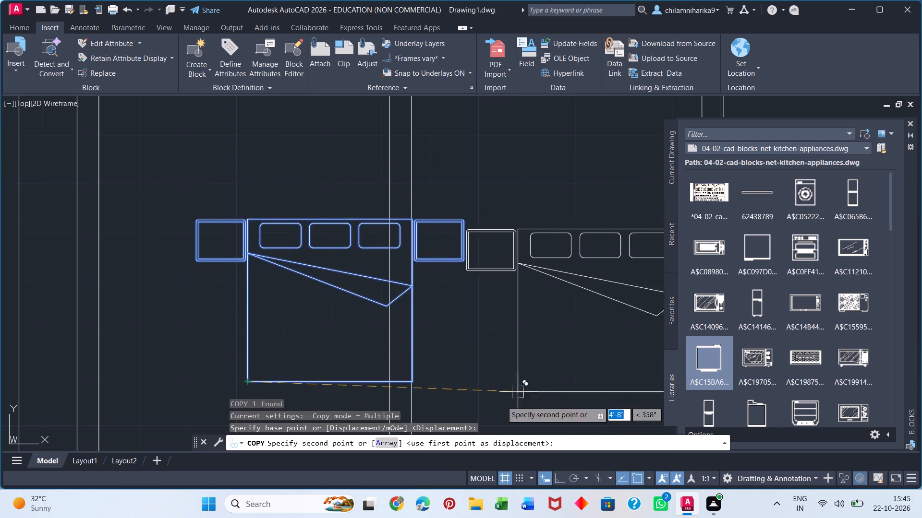
left_click(378, 442)
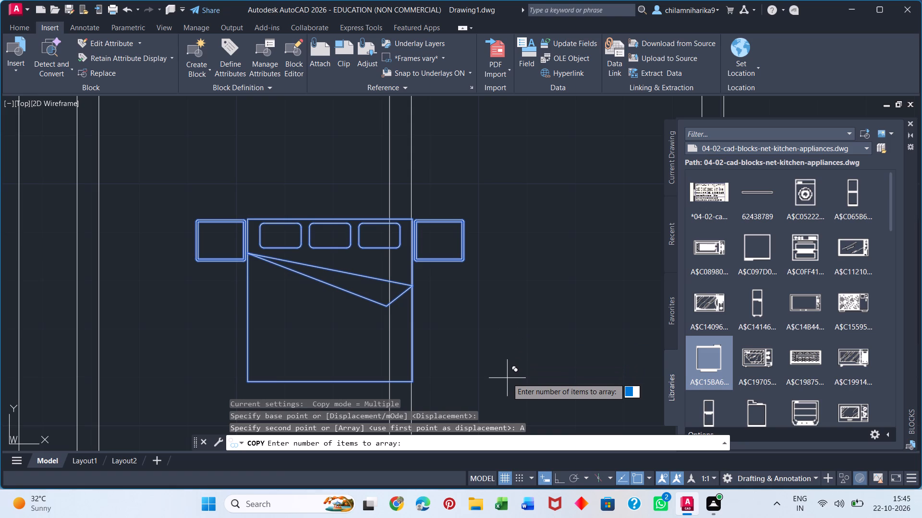
key("2")
key("Return")
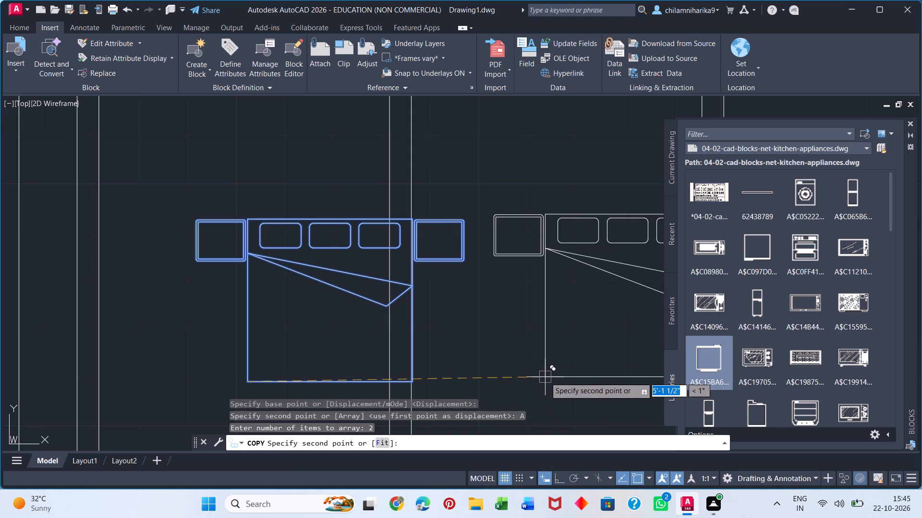
left_click(545, 377)
Place another copy of the bed in the upper floor area's rightmost room, about 10'-6 1/2" right of the original.
scroll(517, 371, "down", 4)
middle_click_drag(461, 380, 225, 325)
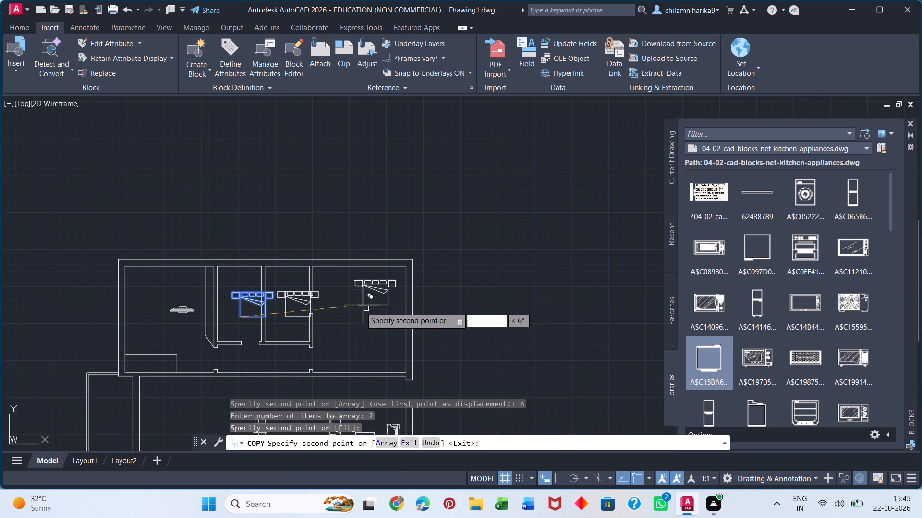
scroll(333, 318, "down", 1)
middle_click_drag(331, 314, 198, 274)
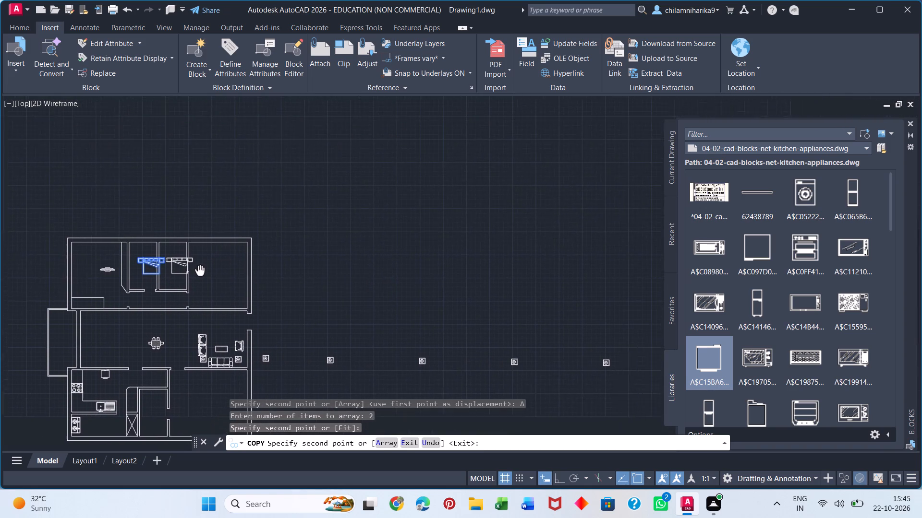
middle_click_drag(198, 274, 194, 281)
scroll(179, 289, "up", 4)
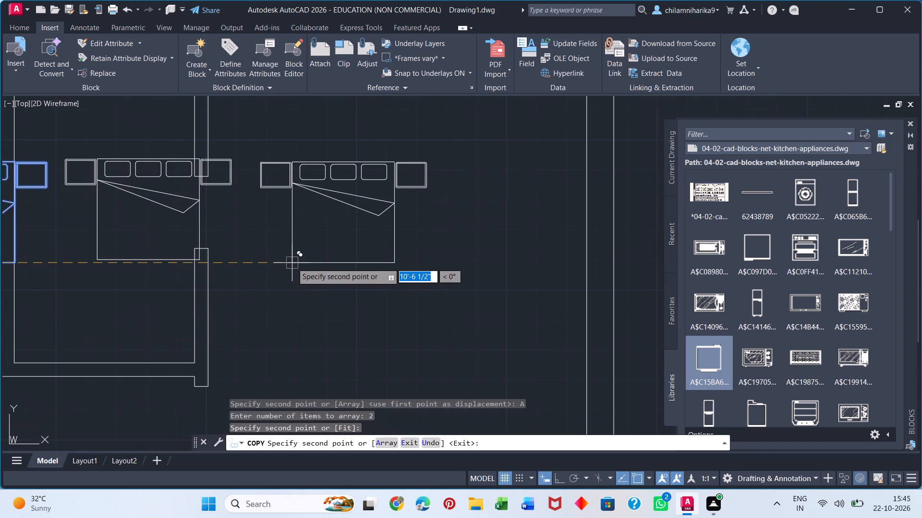
left_click(294, 260)
key("space")
scroll(363, 338, "down", 5)
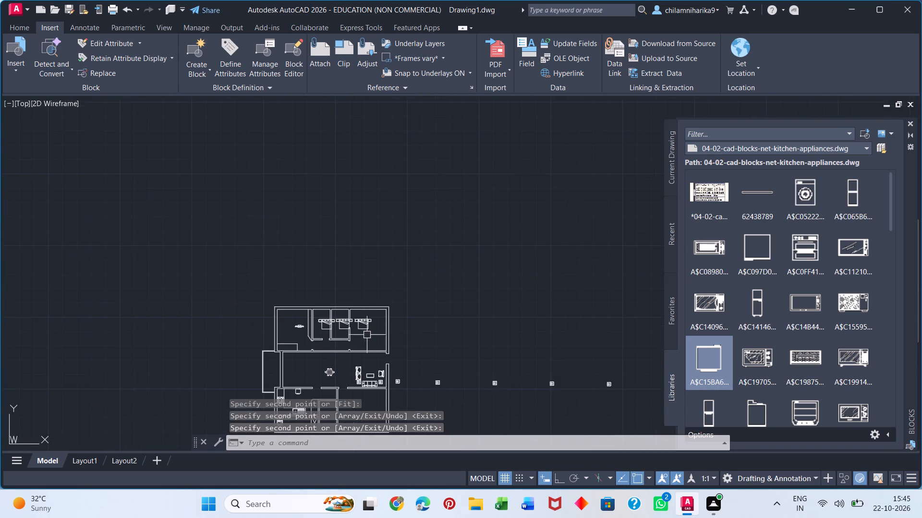
Rotate the original bed 90° counterclockwise about its lower left corner with Ortho on.
scroll(306, 342, "up", 3)
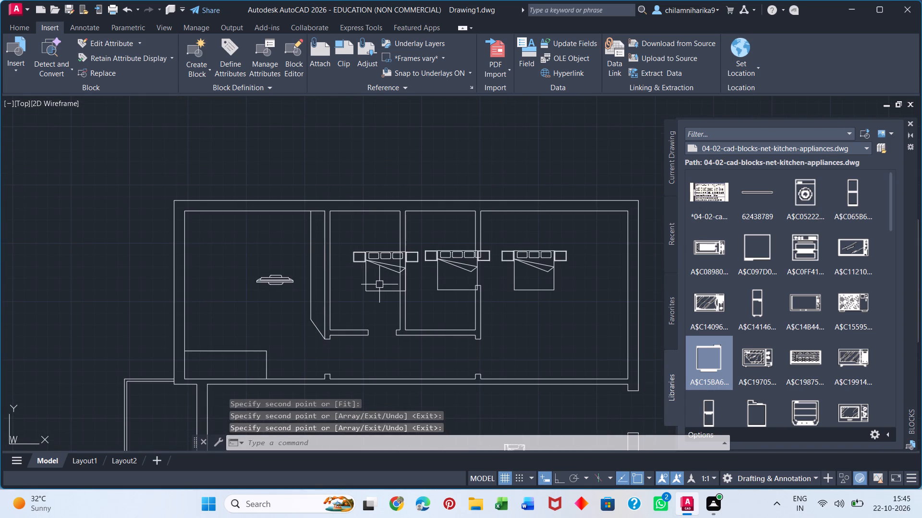
left_click_drag(395, 256, 390, 256)
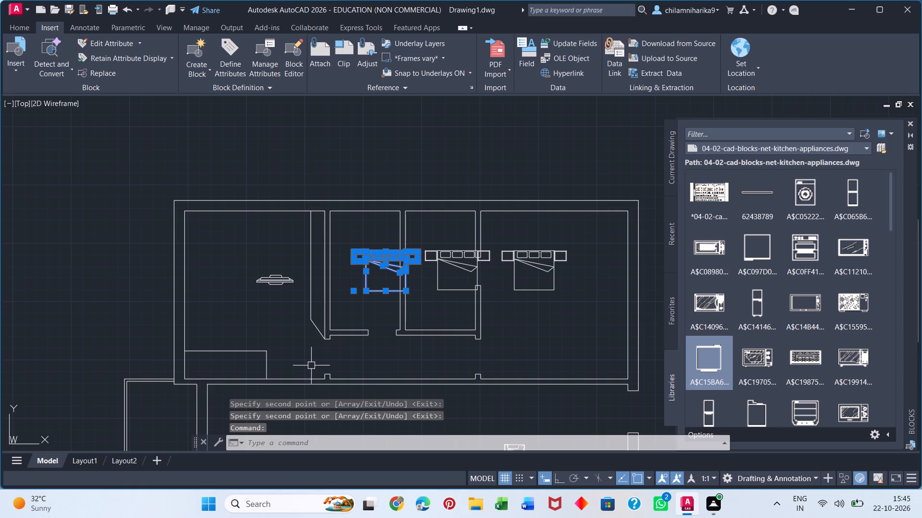
key("r")
key("o")
key("Return")
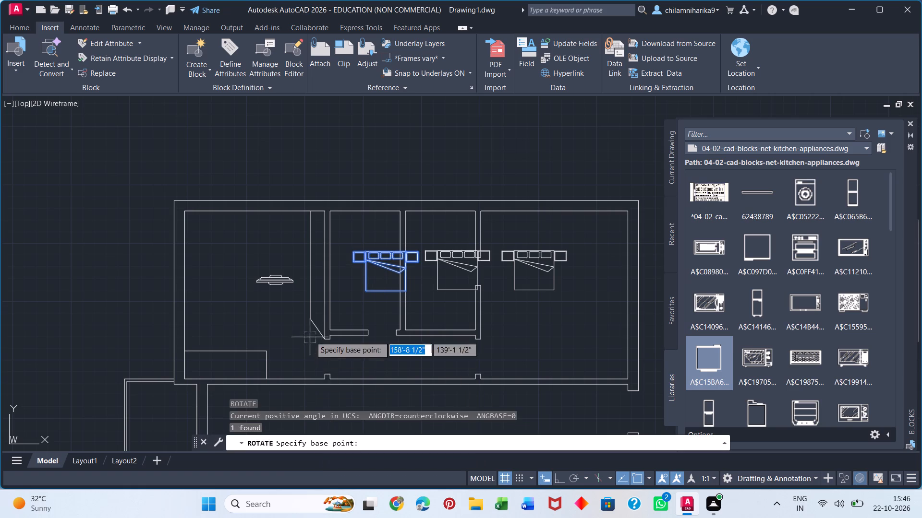
left_click_drag(367, 292, 367, 297)
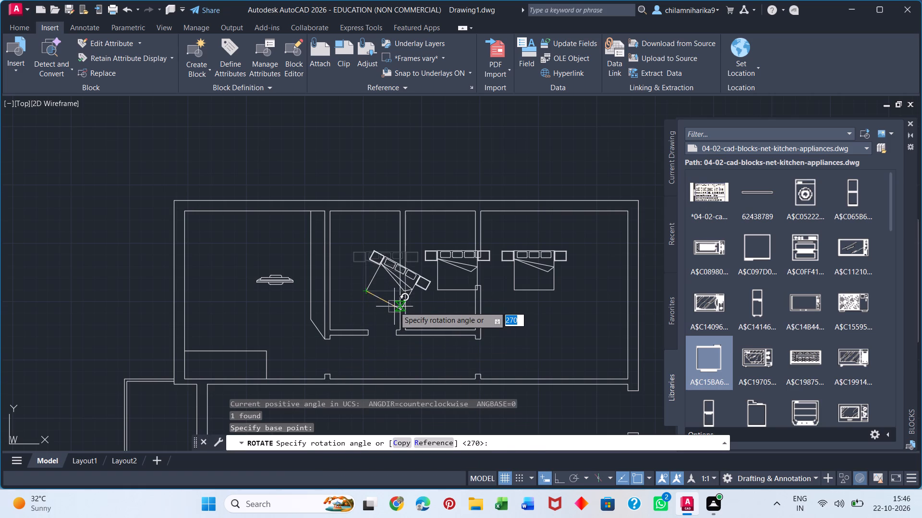
key("F8")
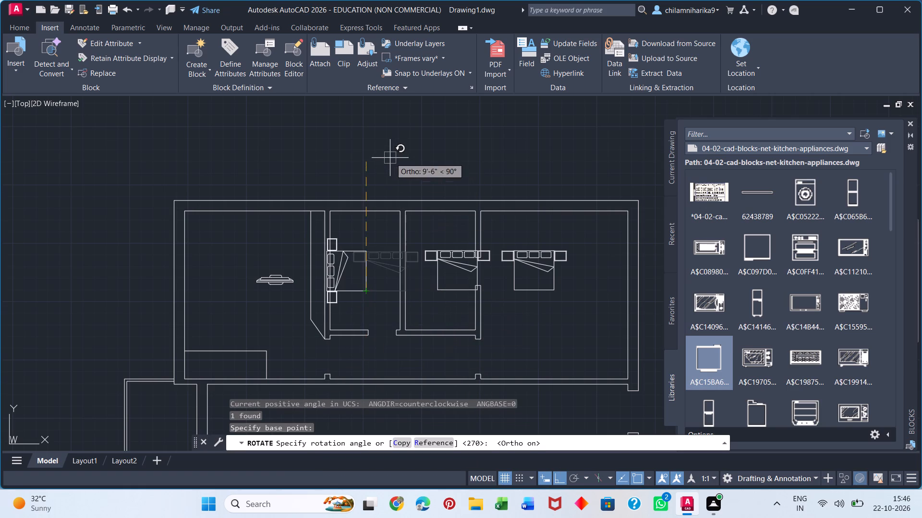
left_click(390, 158)
Move the rotated bed about 10' left into the leftmost bedroom, with its headboard beside the left exterior wall.
left_click(364, 289)
key("m")
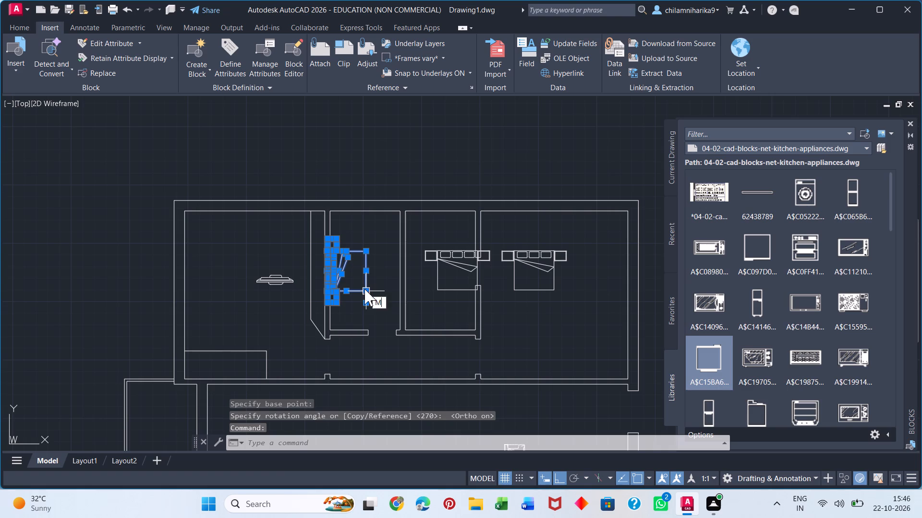
key("Return")
left_click(328, 306)
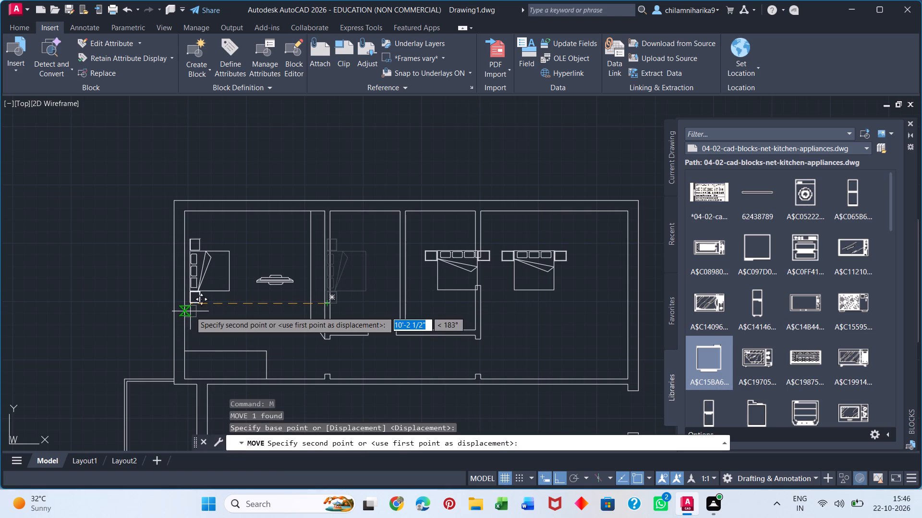
left_click(192, 311)
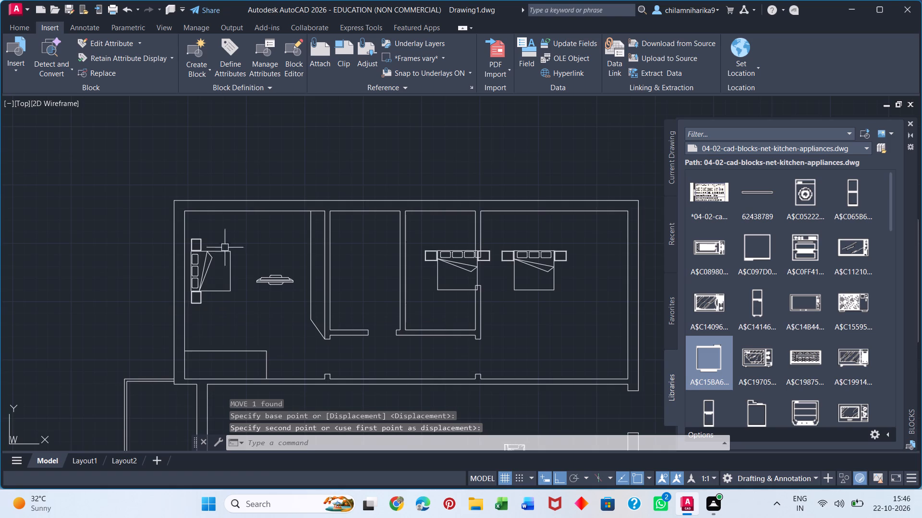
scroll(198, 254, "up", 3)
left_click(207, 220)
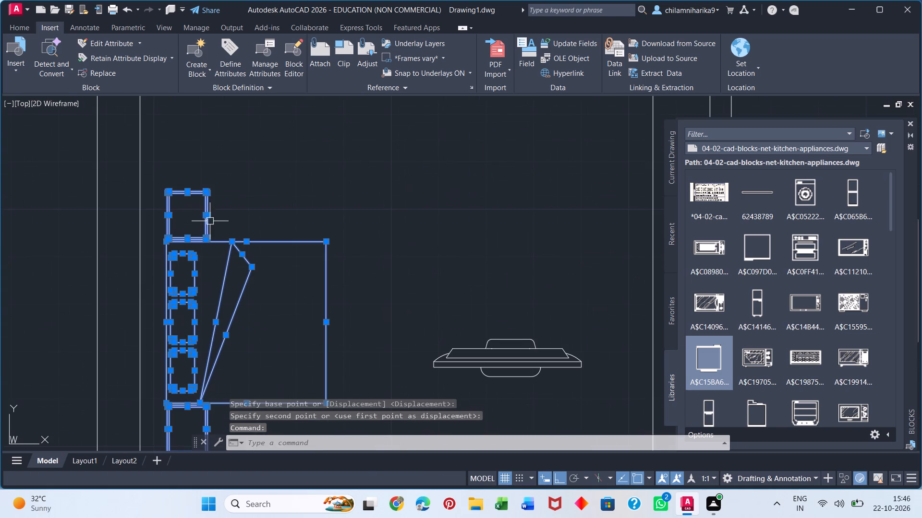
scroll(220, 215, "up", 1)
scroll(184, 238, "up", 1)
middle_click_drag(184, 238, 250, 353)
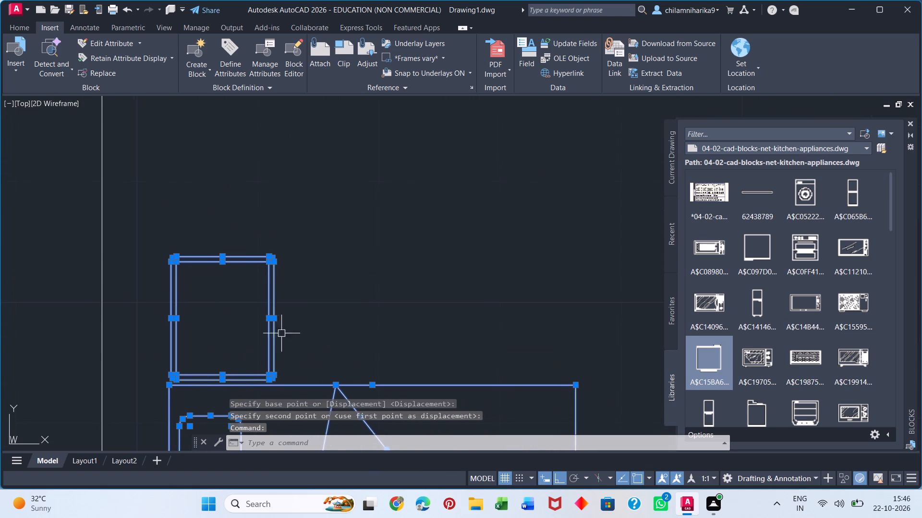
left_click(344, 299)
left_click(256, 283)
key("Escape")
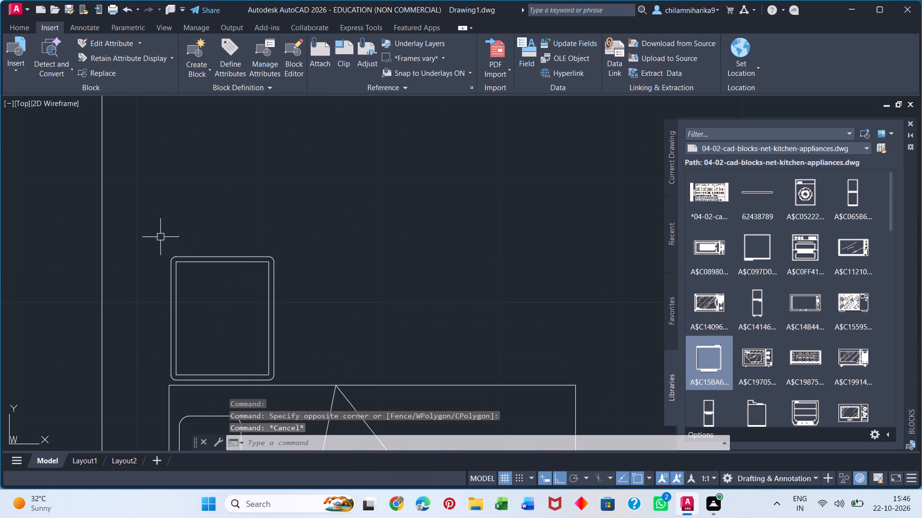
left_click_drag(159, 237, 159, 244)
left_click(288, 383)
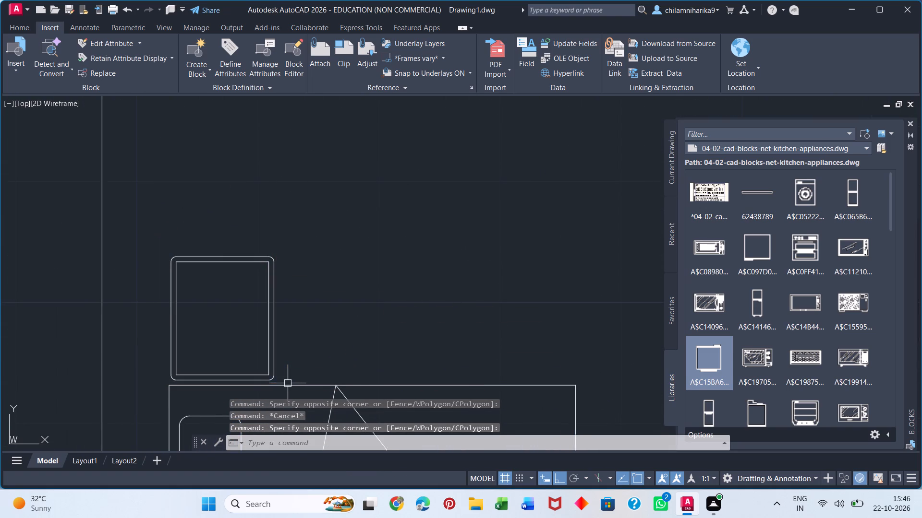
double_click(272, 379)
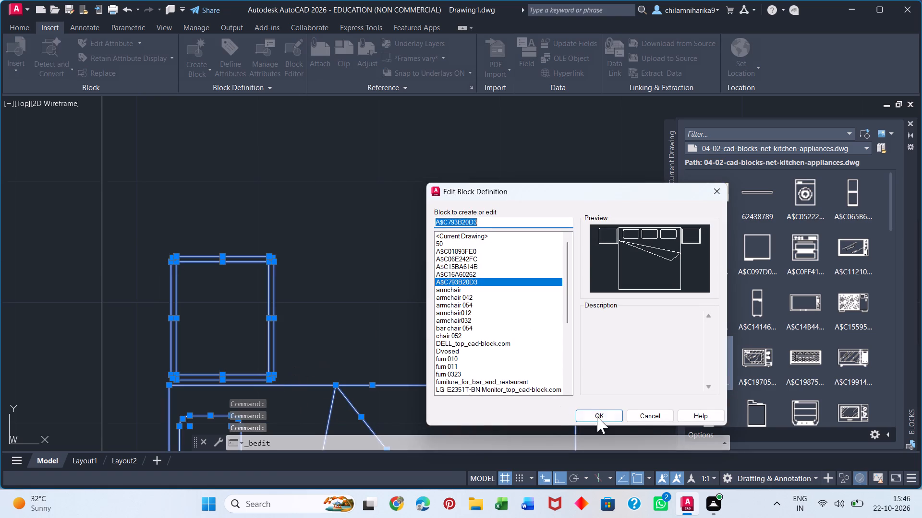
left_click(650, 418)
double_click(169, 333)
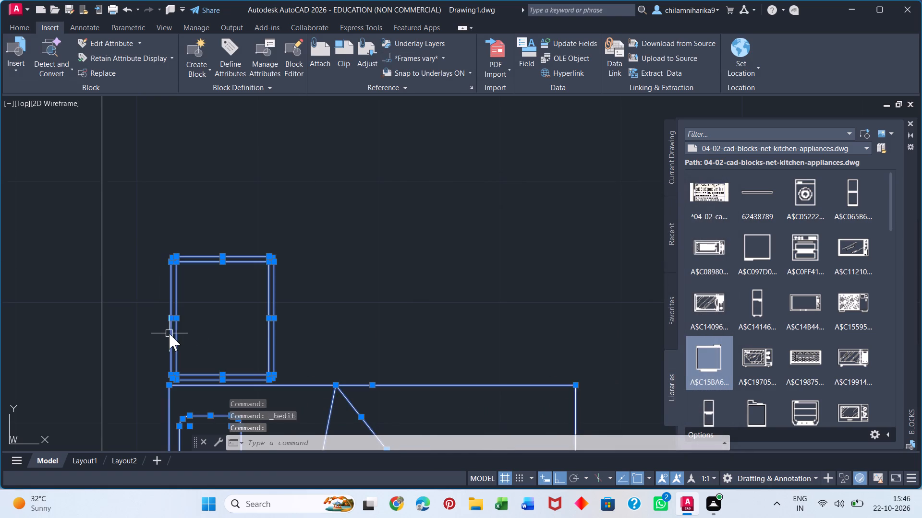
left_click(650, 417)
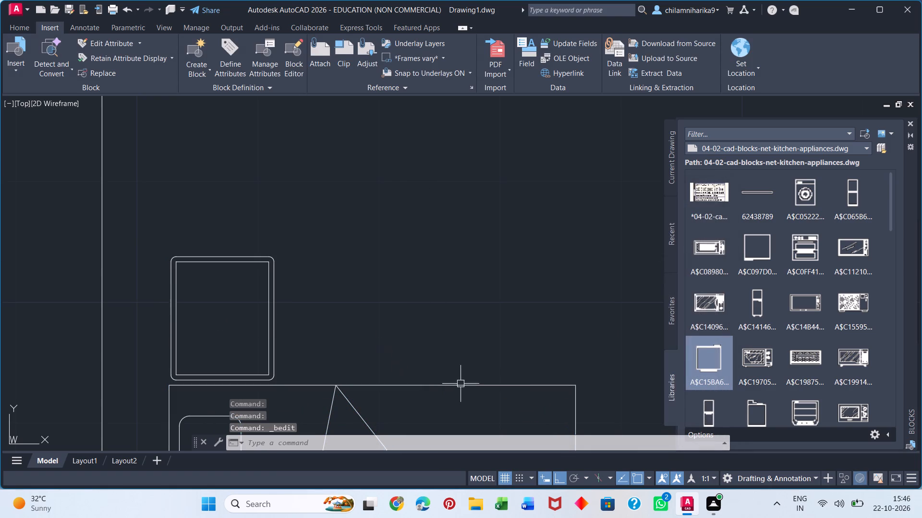
Open the rotated bed's block in the Block Editor.
left_click(174, 341)
right_click(179, 338)
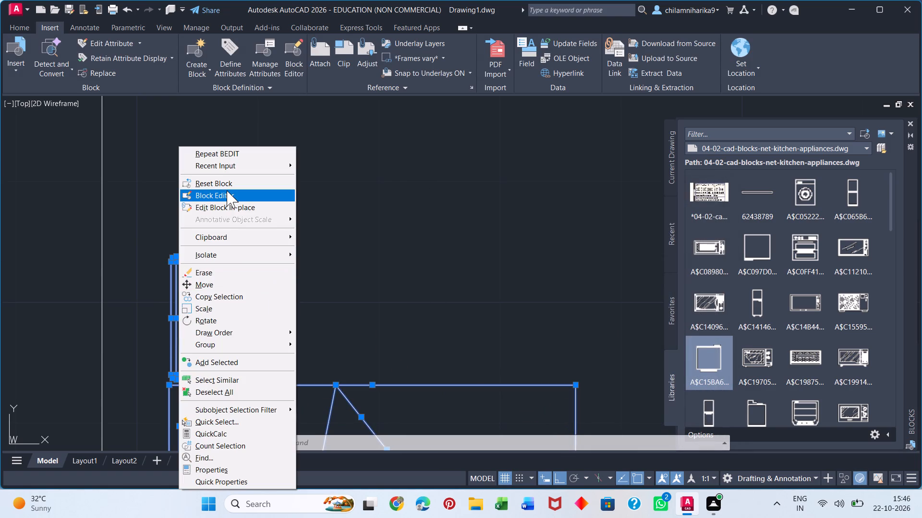
left_click(227, 190)
Erase the bedside table on the bed's left side, including its remaining vertical line, from the block definition.
left_click(251, 180)
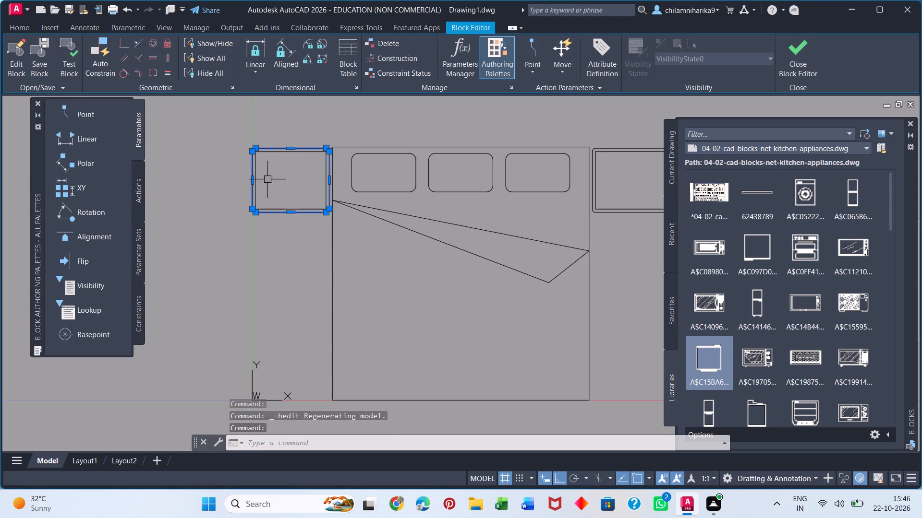
left_click(288, 149)
left_click(295, 117)
left_click(216, 263)
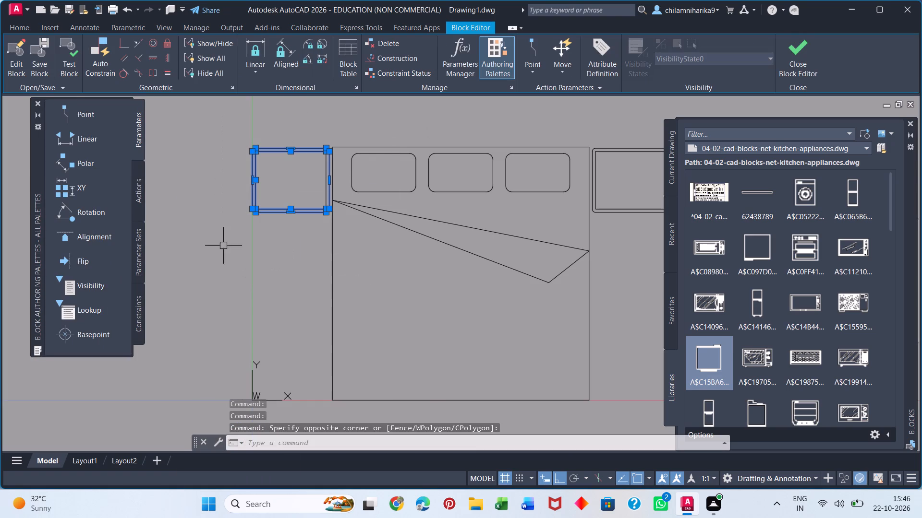
key("Delete")
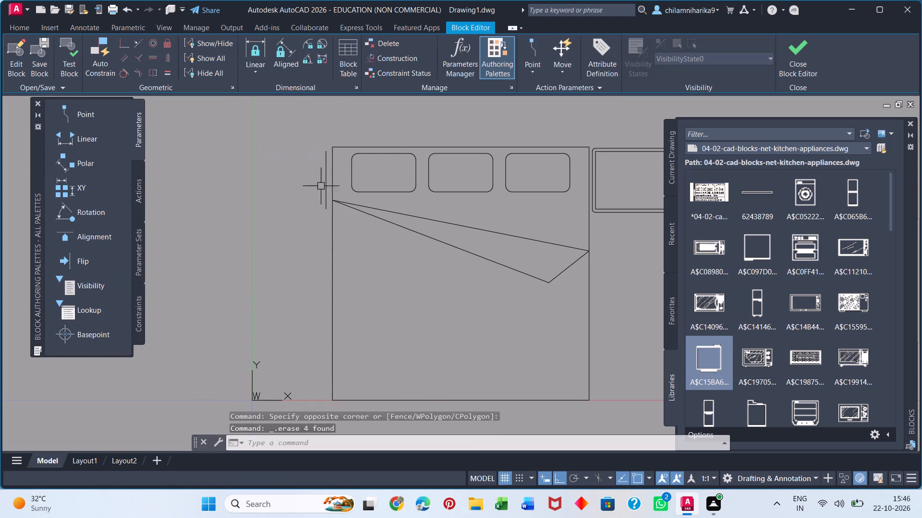
scroll(318, 176, "up", 3)
left_click_drag(351, 128, 331, 133)
left_click(316, 144)
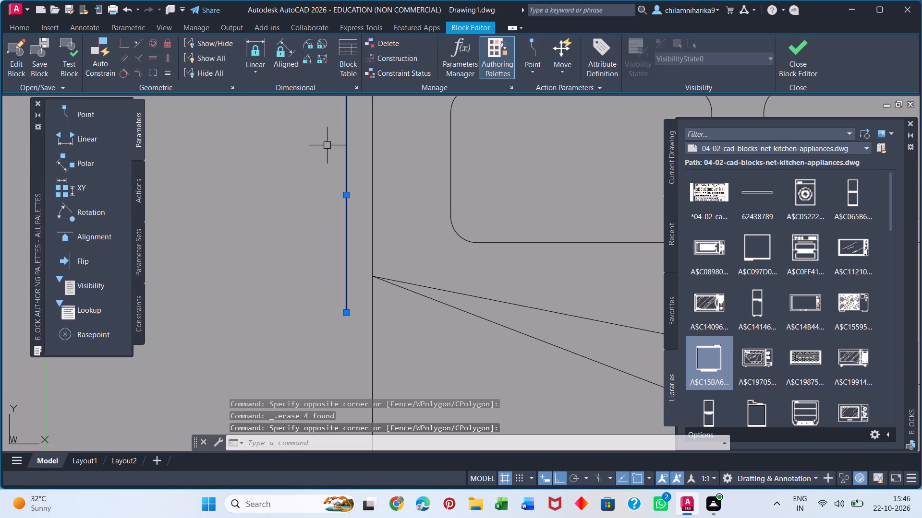
key("Delete")
Erase the bedside table on the bed's right side from the block definition.
scroll(326, 183, "down", 2)
scroll(299, 223, "down", 6)
scroll(339, 218, "up", 2)
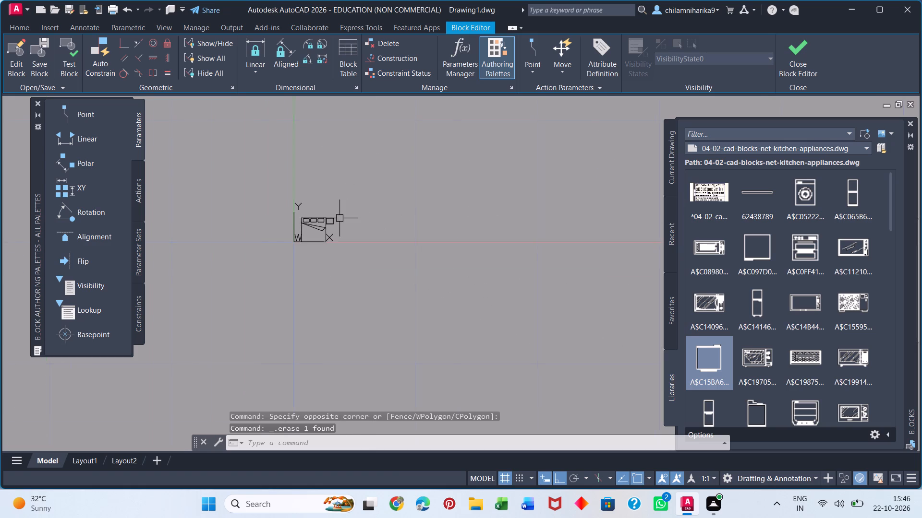
scroll(338, 218, "up", 3)
middle_click_drag(209, 234, 233, 227)
scroll(229, 229, "up", 4)
scroll(242, 218, "down", 3)
scroll(210, 185, "up", 2)
left_click(230, 175)
middle_click_drag(254, 347, 262, 179)
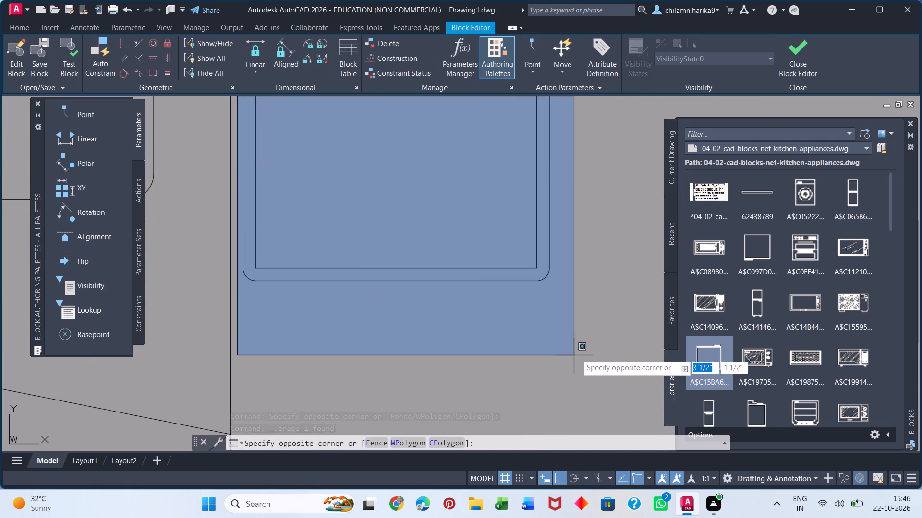
left_click(578, 336)
key("Delete")
scroll(530, 244, "down", 5)
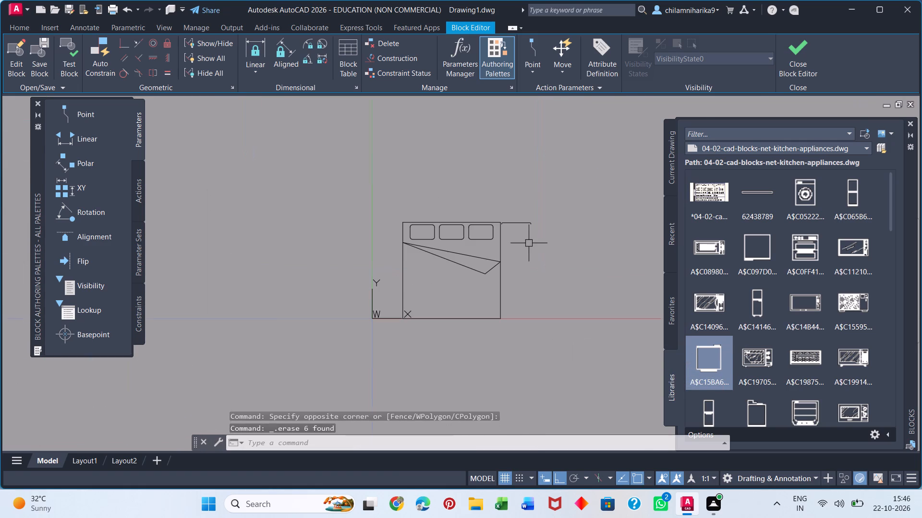
Erase the leftover top edge line and small corner arc of the right bedside table from the bed block.
left_click(795, 50)
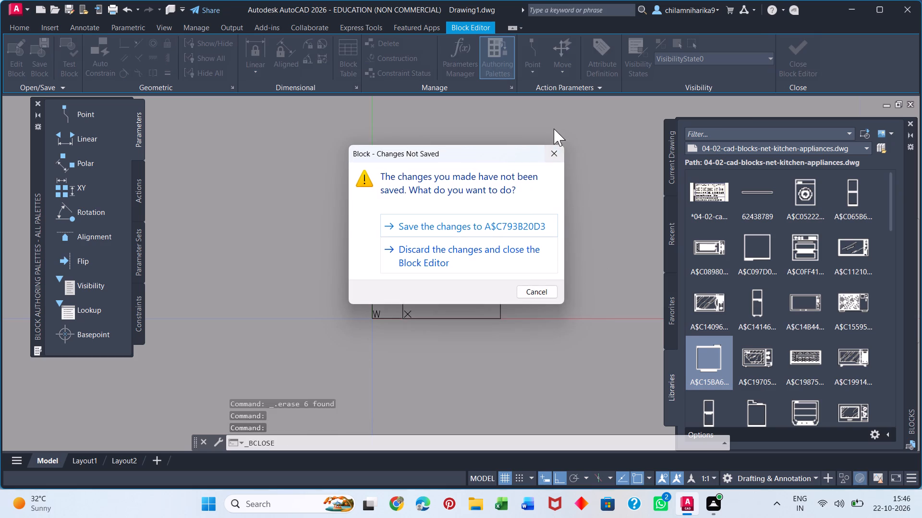
left_click(560, 147)
left_click(544, 212)
left_click(512, 247)
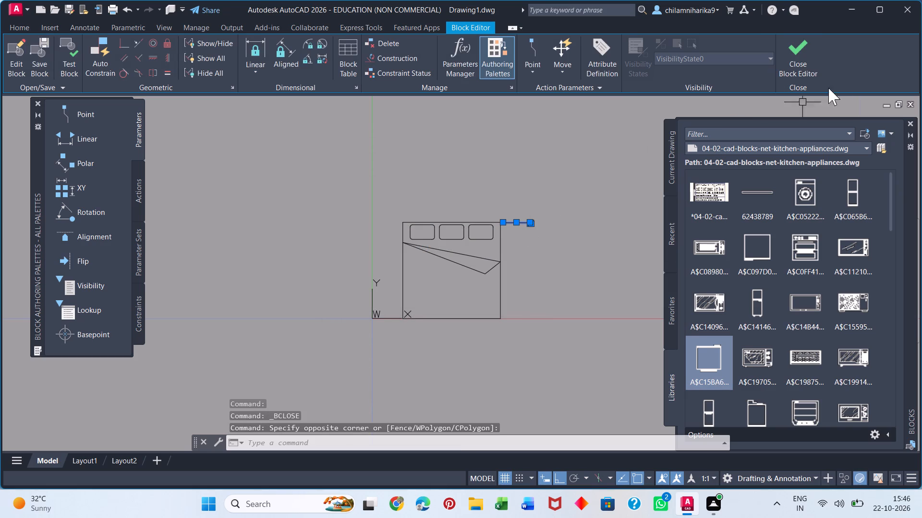
key("Delete")
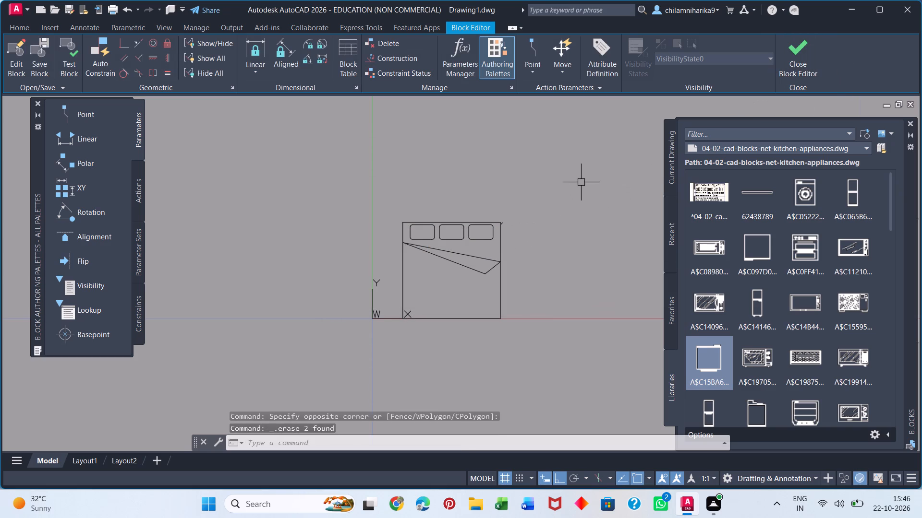
scroll(527, 280, "up", 4)
middle_click_drag(403, 296, 423, 457)
middle_click_drag(365, 165, 366, 287)
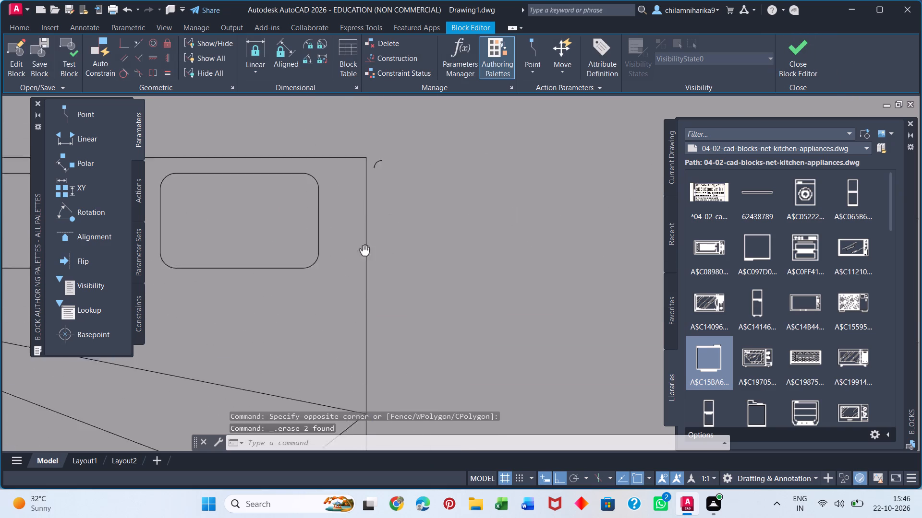
middle_click_drag(366, 287, 382, 392)
left_click(399, 313)
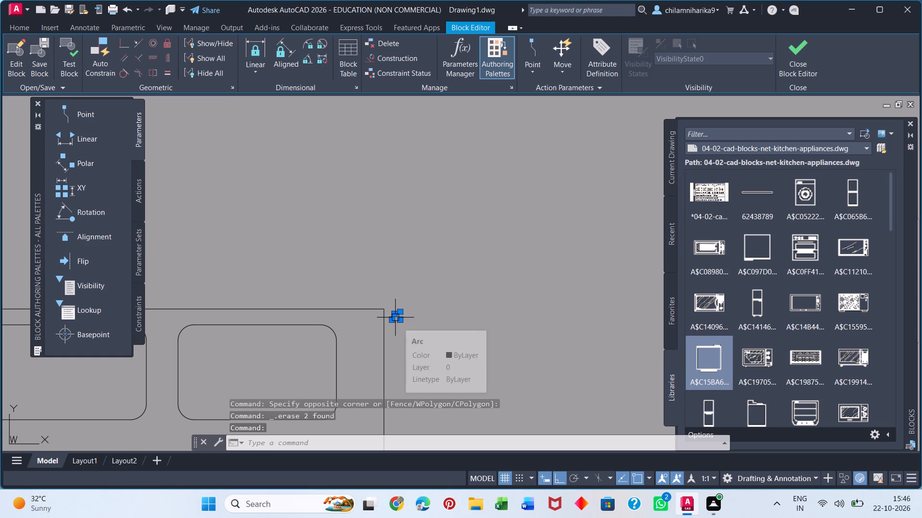
key("Delete")
Close the Block Editor, saving the changes to the bed block.
left_click(795, 54)
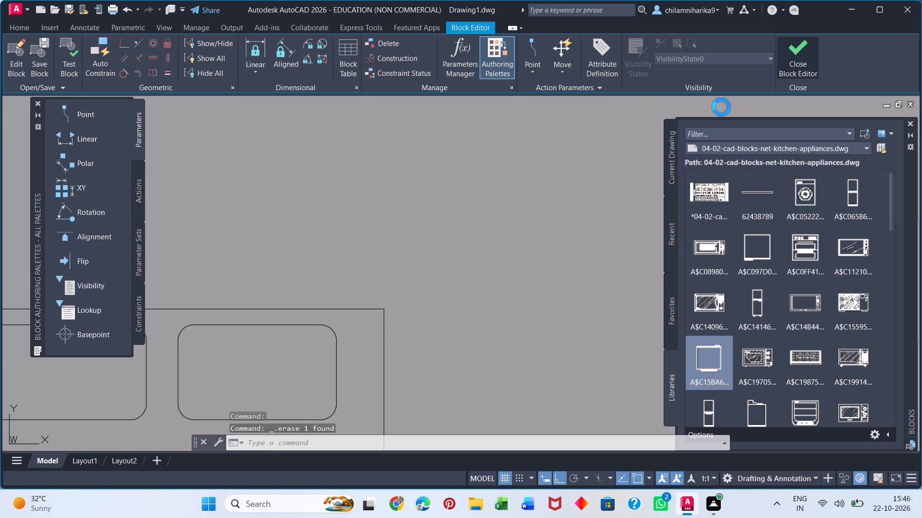
left_click(476, 227)
Examine the edited beds in the upper bedrooms of the floor plan.
scroll(408, 238, "down", 5)
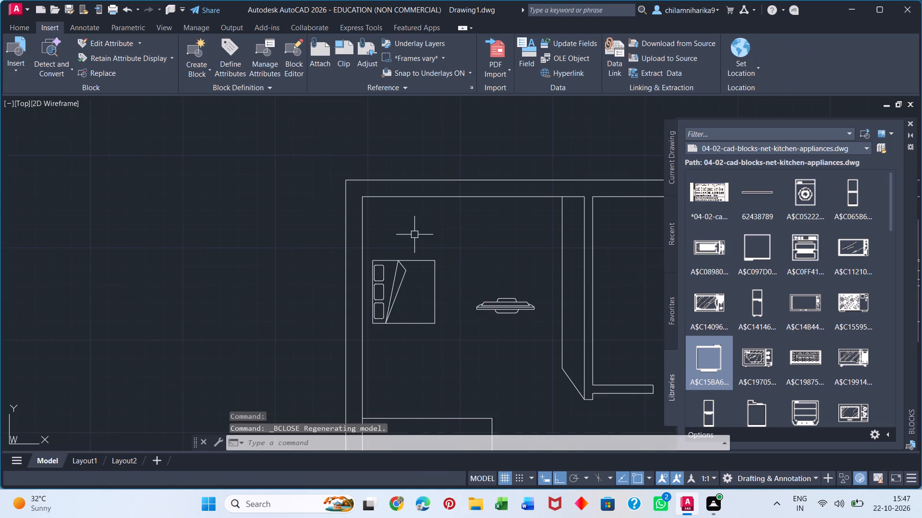
scroll(426, 247, "down", 5)
scroll(545, 296, "up", 1)
scroll(405, 215, "up", 3)
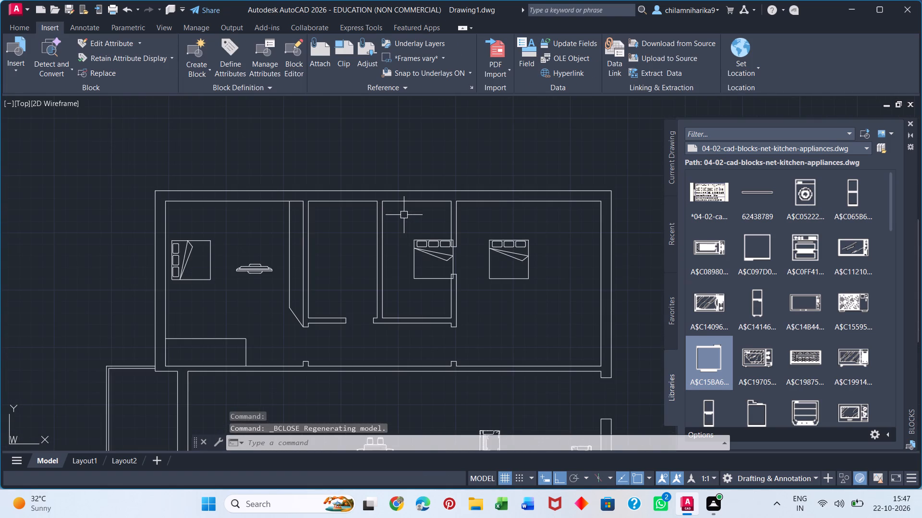
scroll(170, 261, "up", 3)
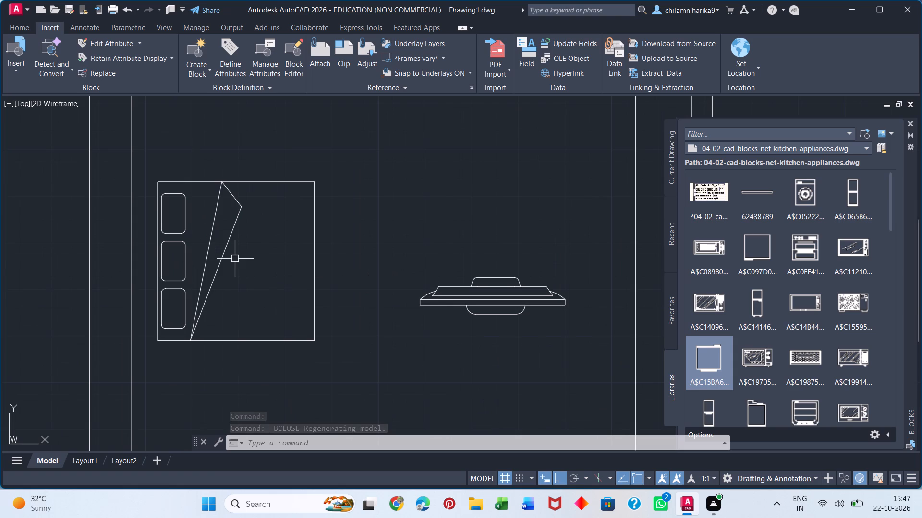
middle_click(233, 261)
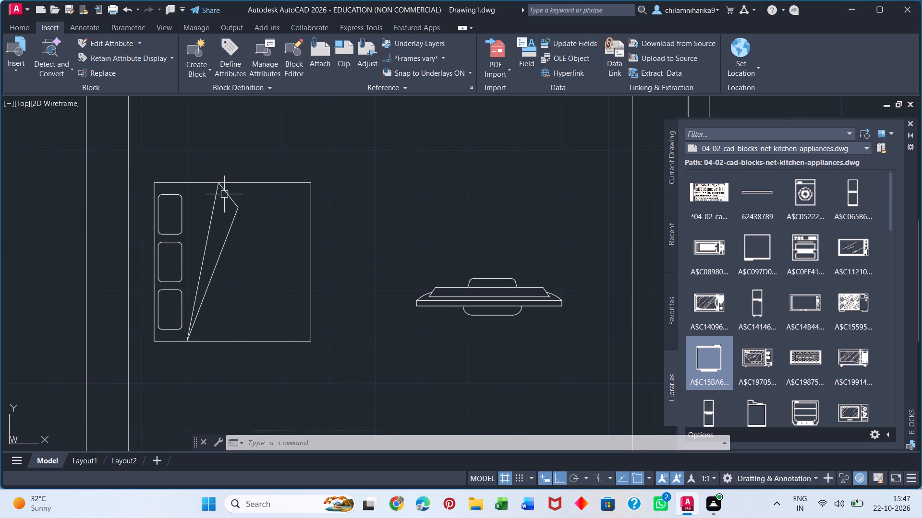
scroll(261, 196, "down", 2)
scroll(237, 233, "down", 2)
scroll(258, 229, "up", 2)
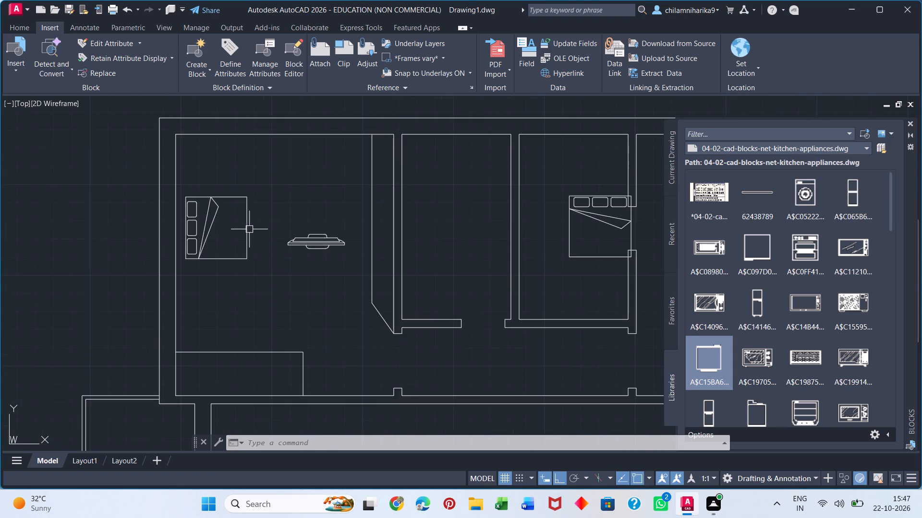
scroll(244, 229, "down", 2)
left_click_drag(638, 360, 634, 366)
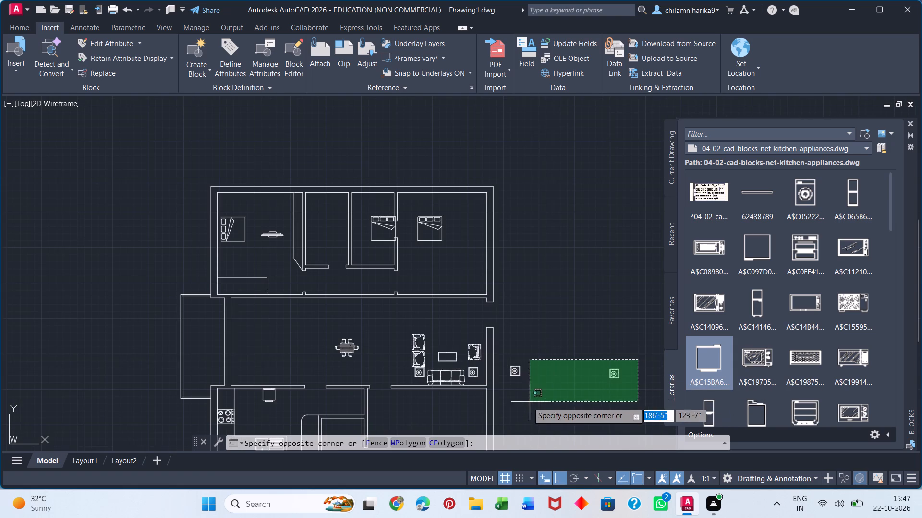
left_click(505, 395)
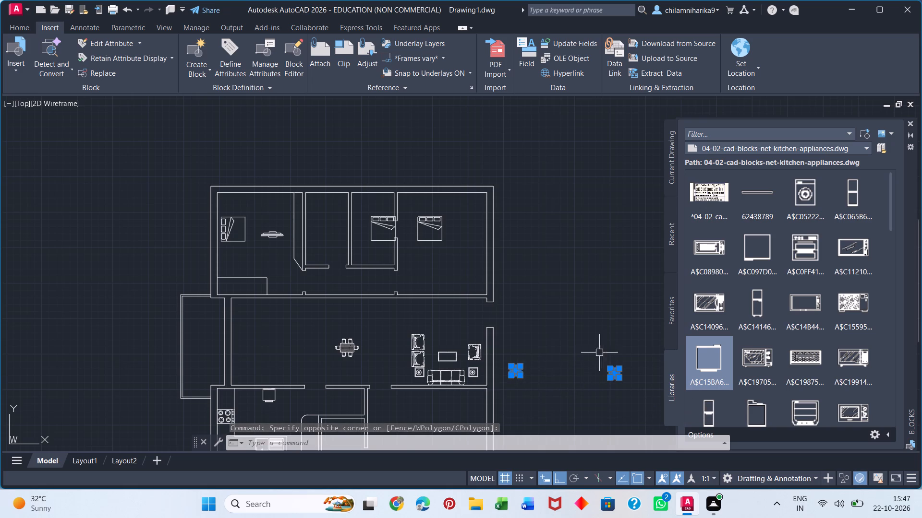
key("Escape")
Move the lamp table nearest the right exterior wall about 37' to just below the leftmost bedroom's bed, with Ortho off.
left_click(513, 372)
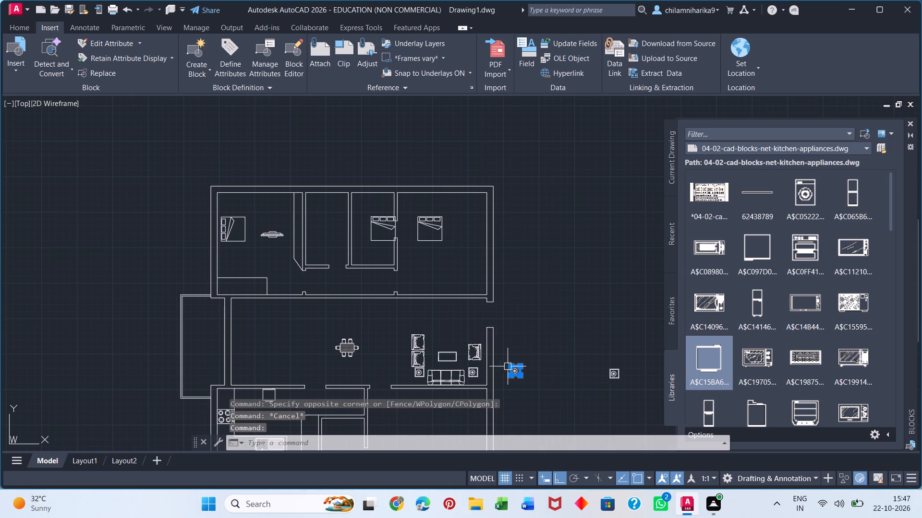
left_click(566, 328)
left_click(497, 397)
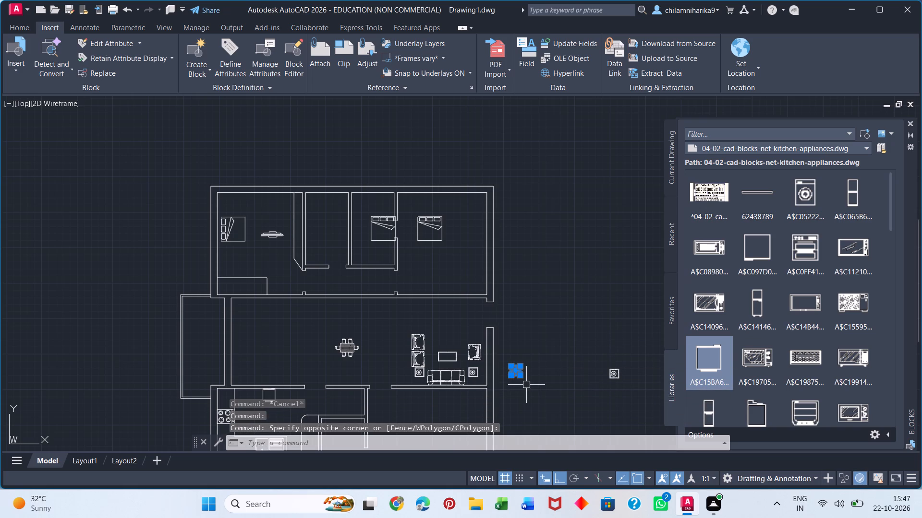
key("c")
key("o")
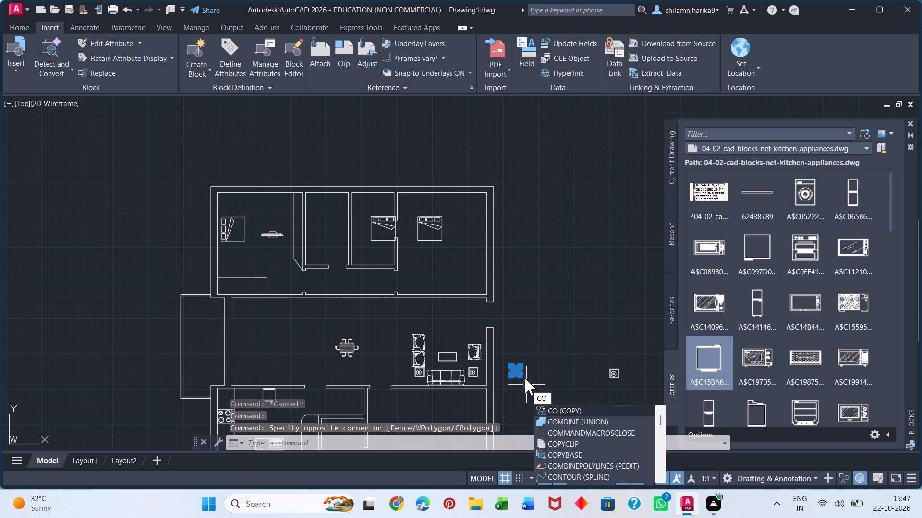
key("BackSpace")
key("BackSpace")
key("BackSpace")
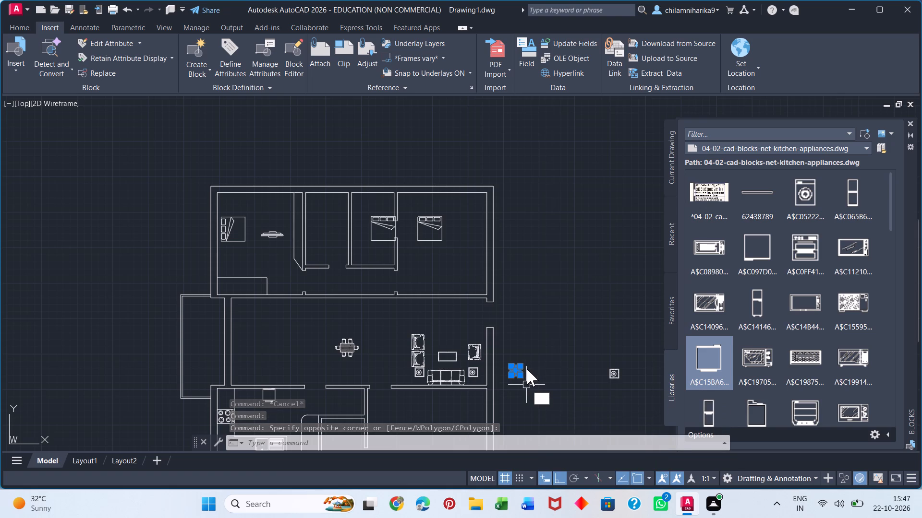
key("m")
key("Return")
scroll(512, 374, "up", 5)
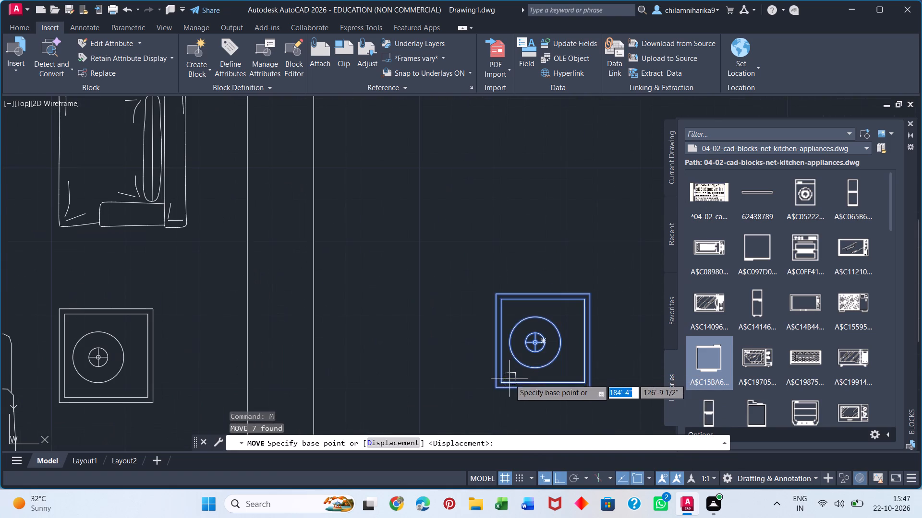
left_click(496, 388)
scroll(298, 244, "down", 2)
middle_click_drag(307, 259, 552, 400)
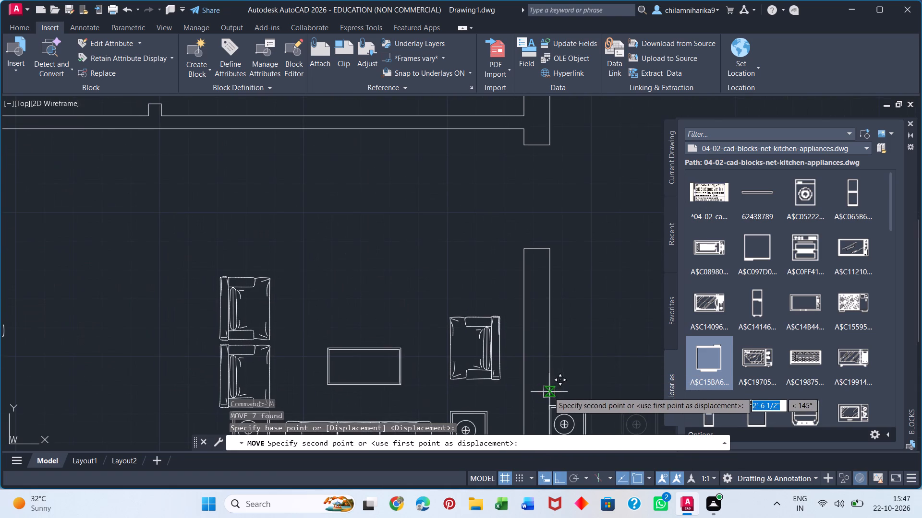
key("F8")
middle_click_drag(164, 292, 681, 429)
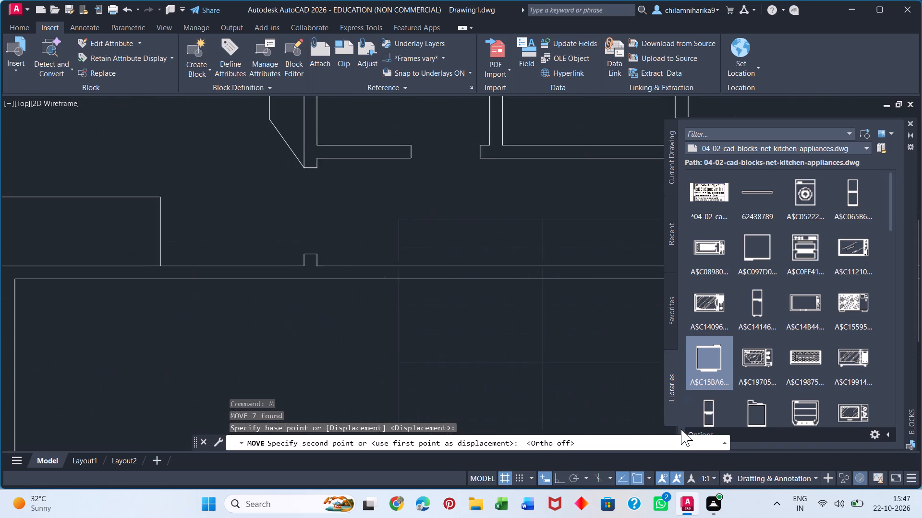
middle_click_drag(681, 429, 692, 437)
middle_click_drag(176, 259, 577, 395)
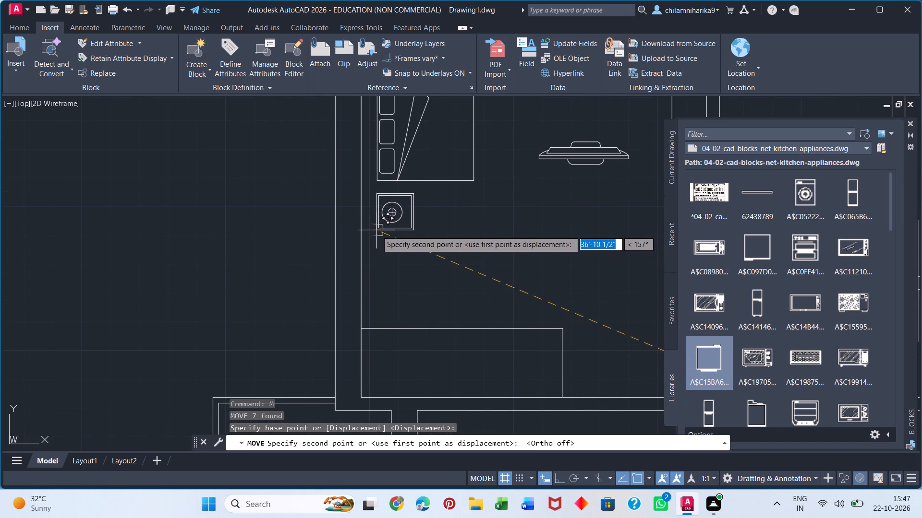
left_click(377, 231)
Copy the lamp table straight up to the other side of the leftmost bedroom's bed with Ortho on.
middle_click_drag(390, 186, 360, 292)
left_click_drag(412, 306, 412, 313)
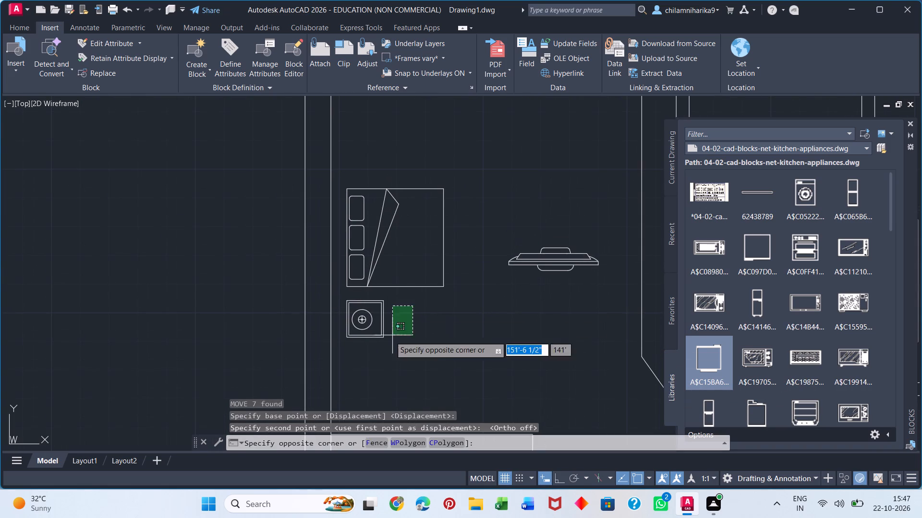
left_click(349, 354)
key("c")
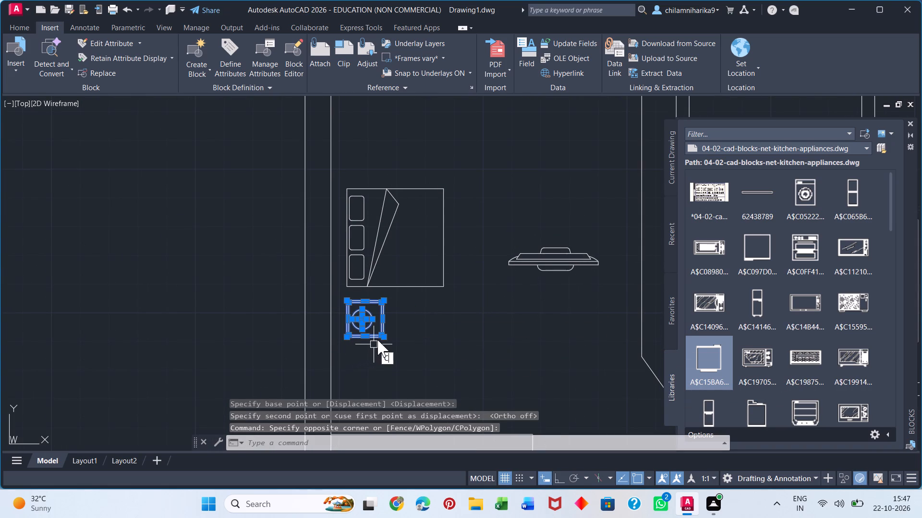
key("o")
key("Return")
key("F8")
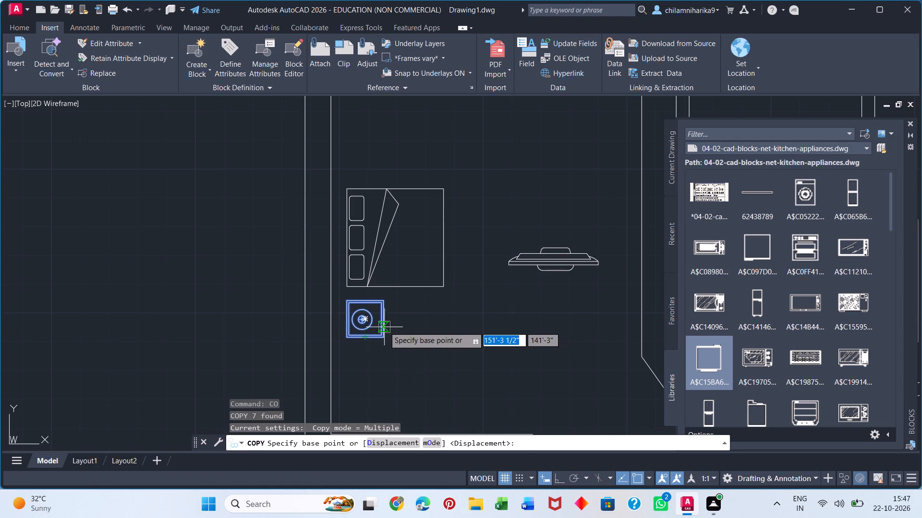
left_click(381, 300)
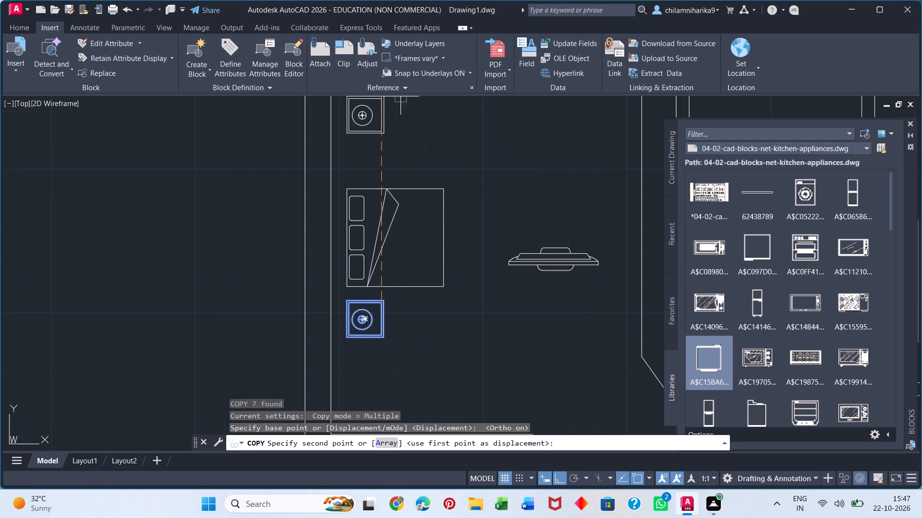
left_click(406, 135)
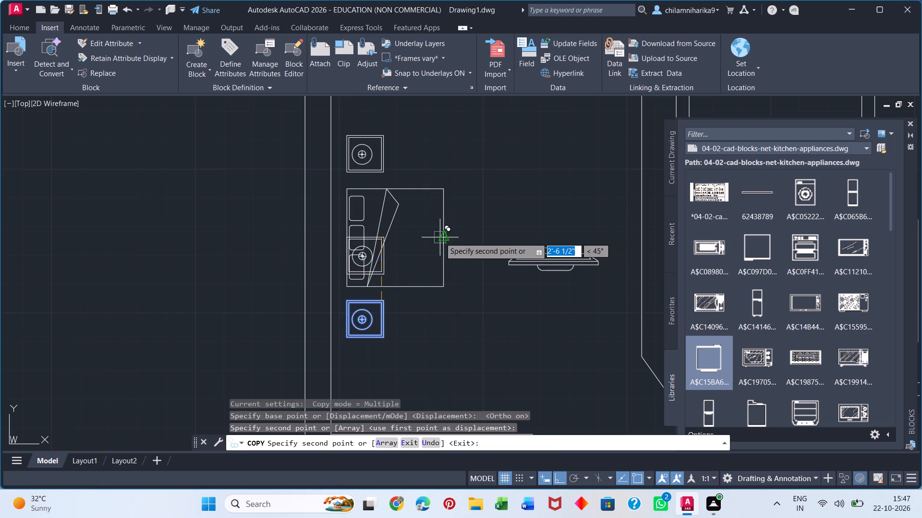
key("space")
Erase the bed in the rightmost bedroom and the bed overlapping the partition wall beside it.
scroll(426, 223, "down", 4)
middle_click_drag(563, 240, 549, 239)
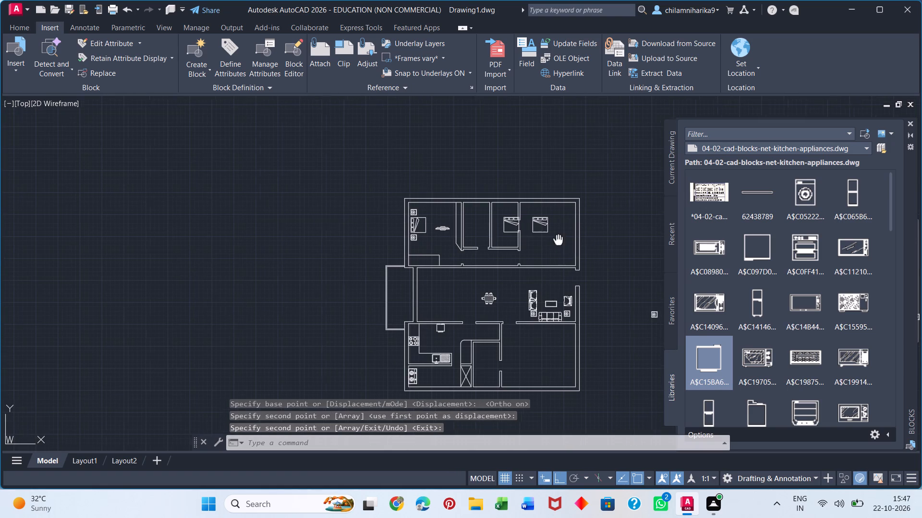
middle_click_drag(549, 239, 406, 249)
scroll(387, 238, "up", 4)
left_click_drag(463, 150, 464, 162)
left_click(315, 318)
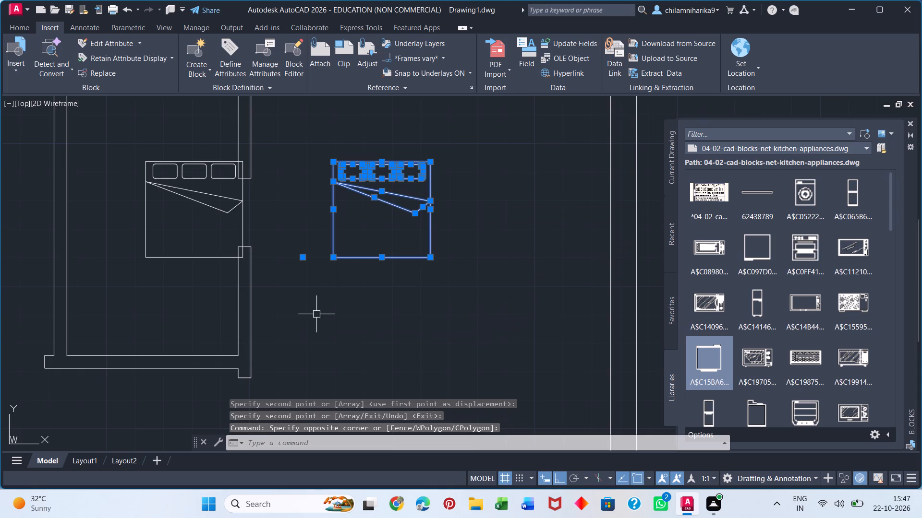
key("Delete")
left_click(233, 130)
left_click(141, 267)
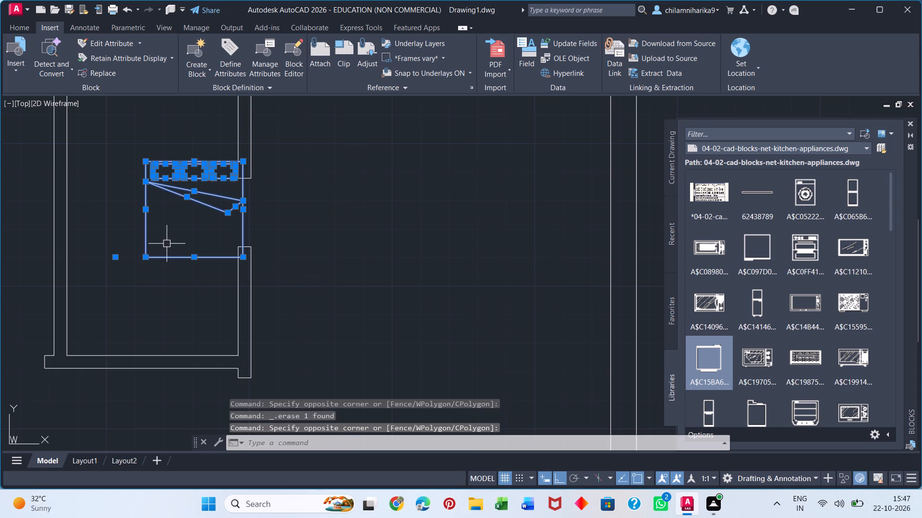
key("Delete")
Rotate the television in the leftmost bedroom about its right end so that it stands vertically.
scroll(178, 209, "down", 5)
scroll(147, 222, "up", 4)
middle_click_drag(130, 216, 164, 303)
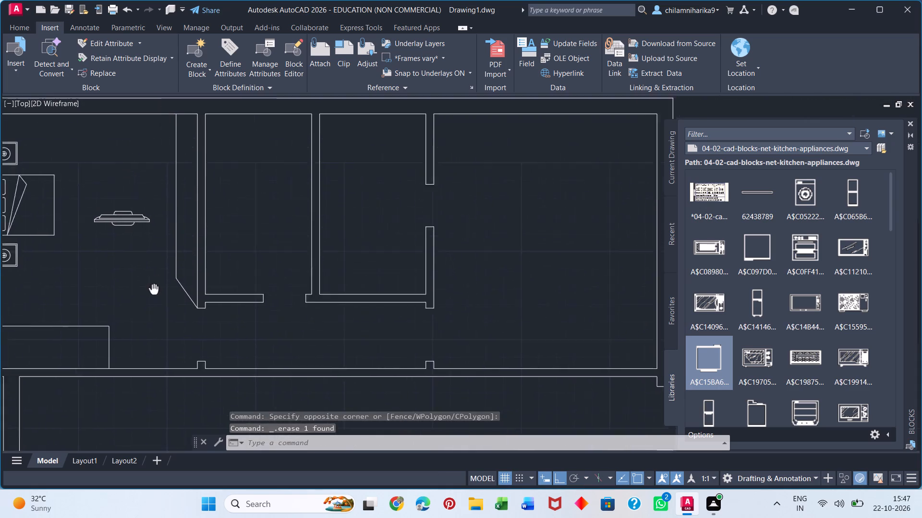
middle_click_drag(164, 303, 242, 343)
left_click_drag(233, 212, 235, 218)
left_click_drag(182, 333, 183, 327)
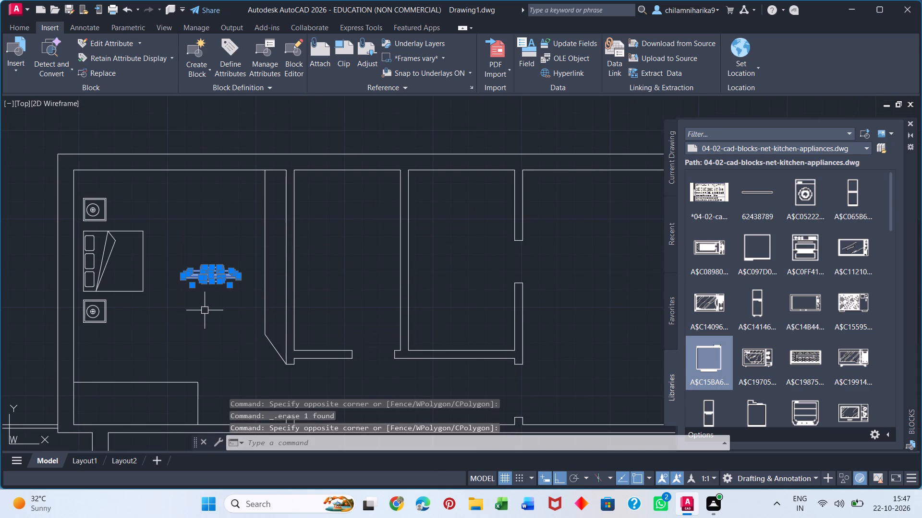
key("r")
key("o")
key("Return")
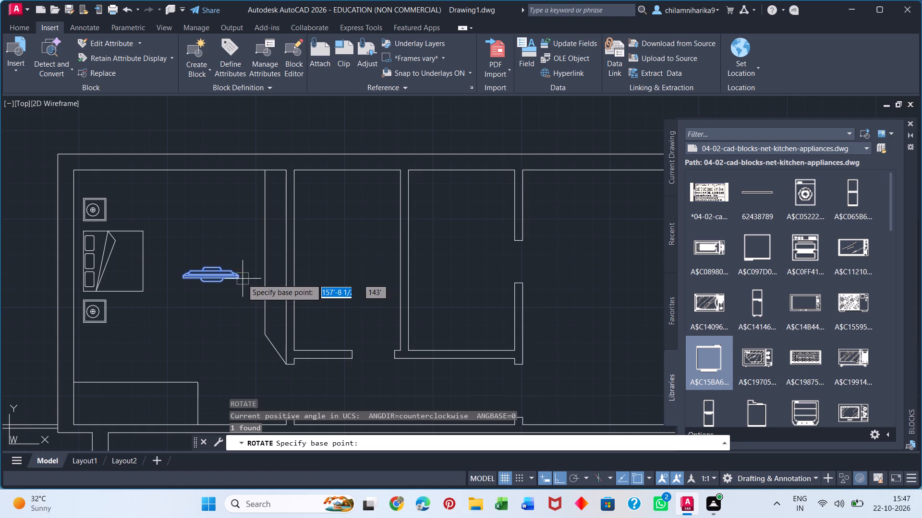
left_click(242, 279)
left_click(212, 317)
Erase the rotated television from the leftmost bedroom.
scroll(243, 264, "up", 2)
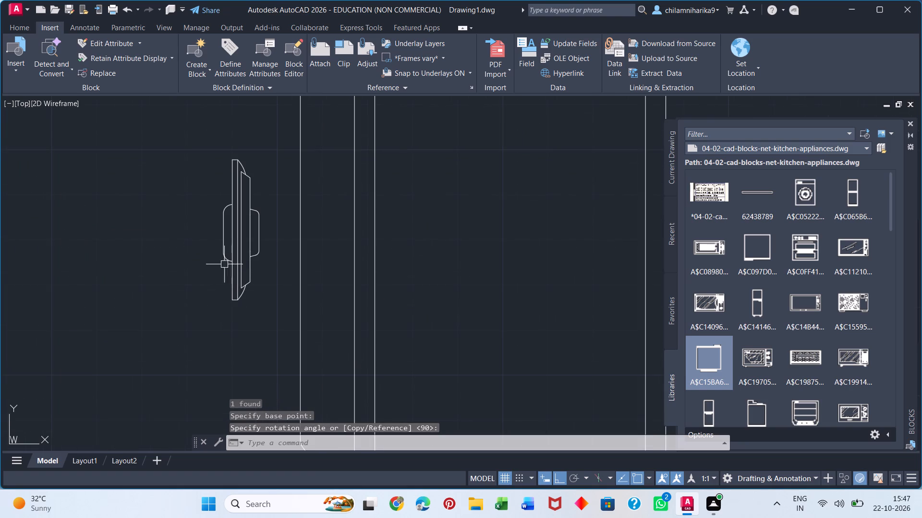
middle_click_drag(172, 254, 188, 252)
left_click(256, 231)
key("Delete")
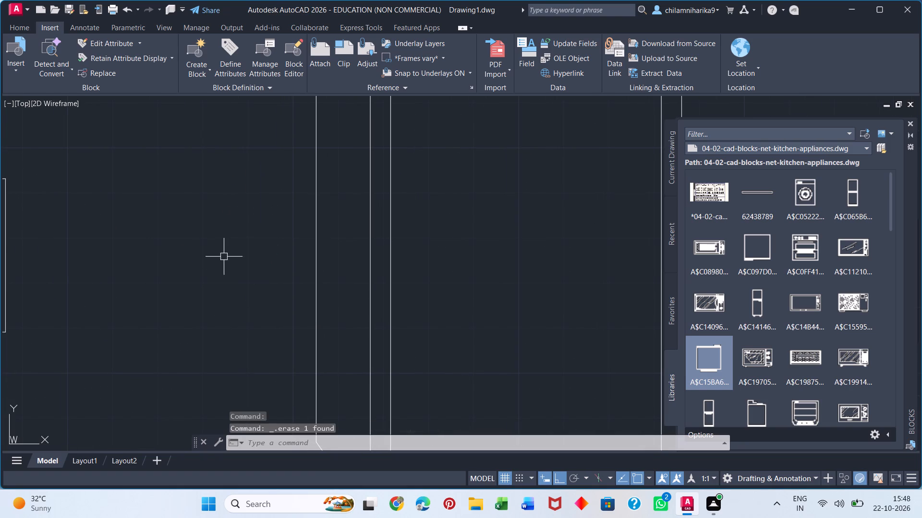
Switch the block library to the Downloads folder and open the television blocks in tv_set.dwg.
scroll(801, 323, "down", 15)
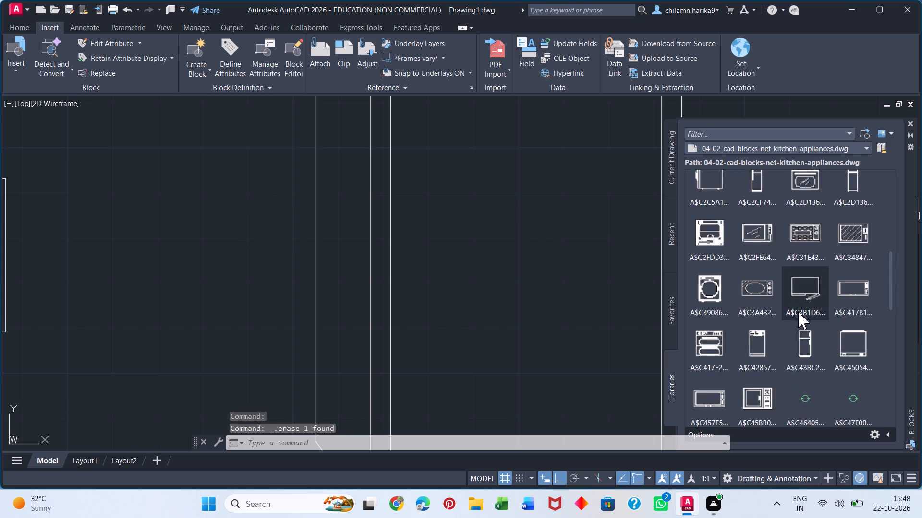
scroll(798, 312, "down", 5)
left_click(778, 145)
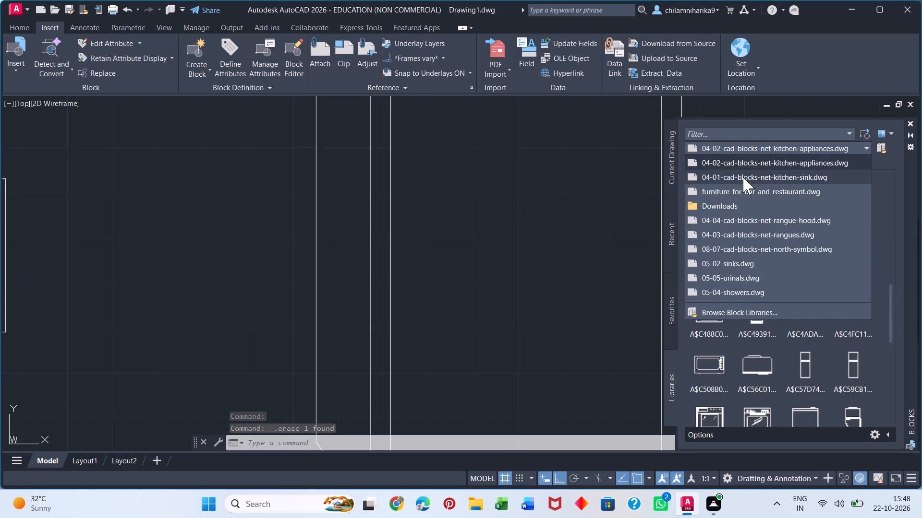
left_click(722, 212)
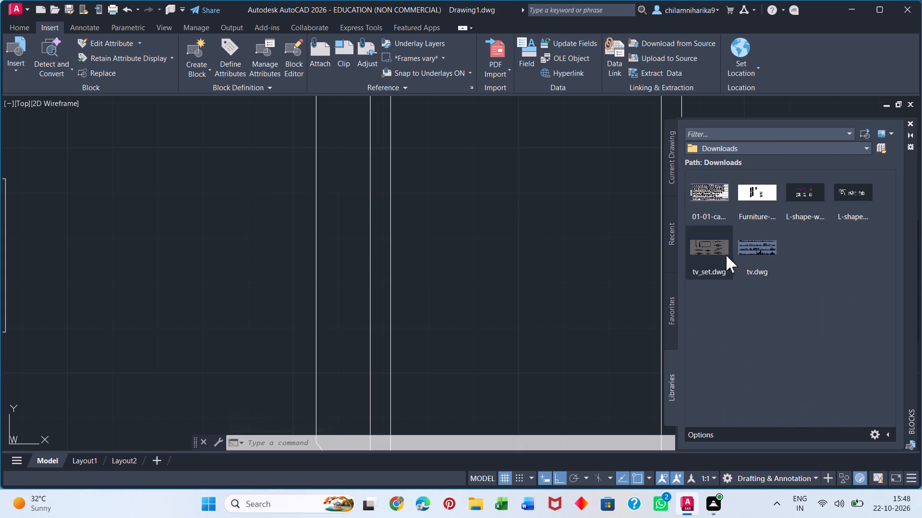
left_click(716, 259)
double_click(706, 243)
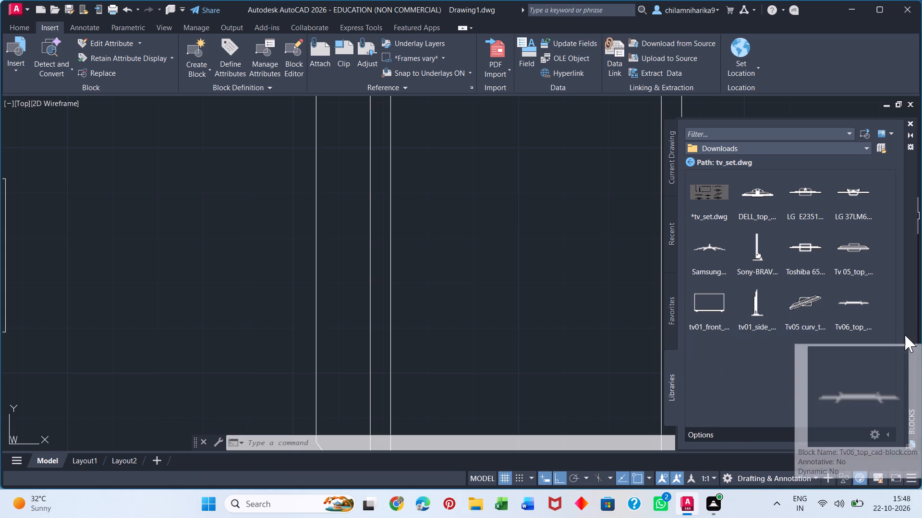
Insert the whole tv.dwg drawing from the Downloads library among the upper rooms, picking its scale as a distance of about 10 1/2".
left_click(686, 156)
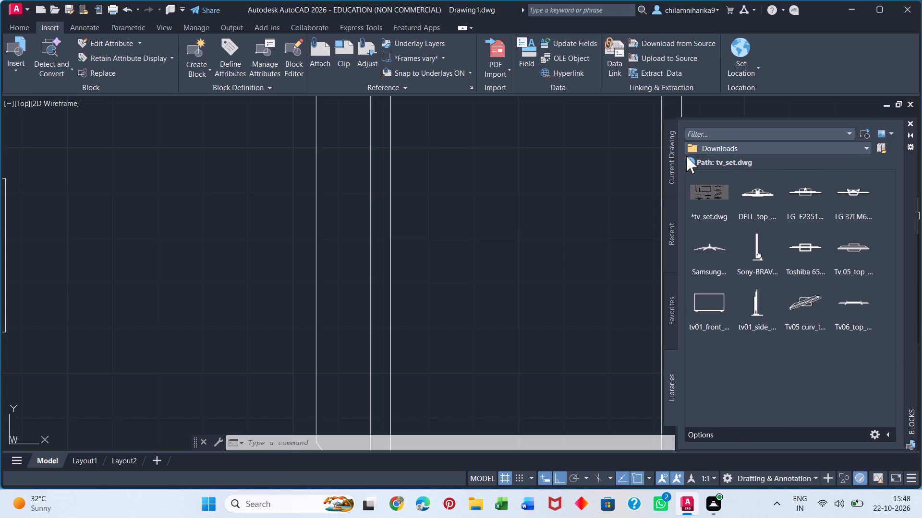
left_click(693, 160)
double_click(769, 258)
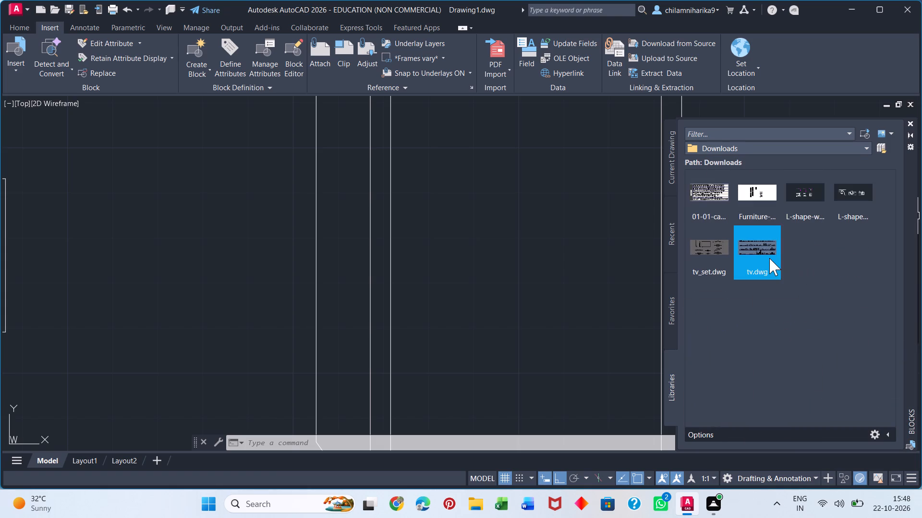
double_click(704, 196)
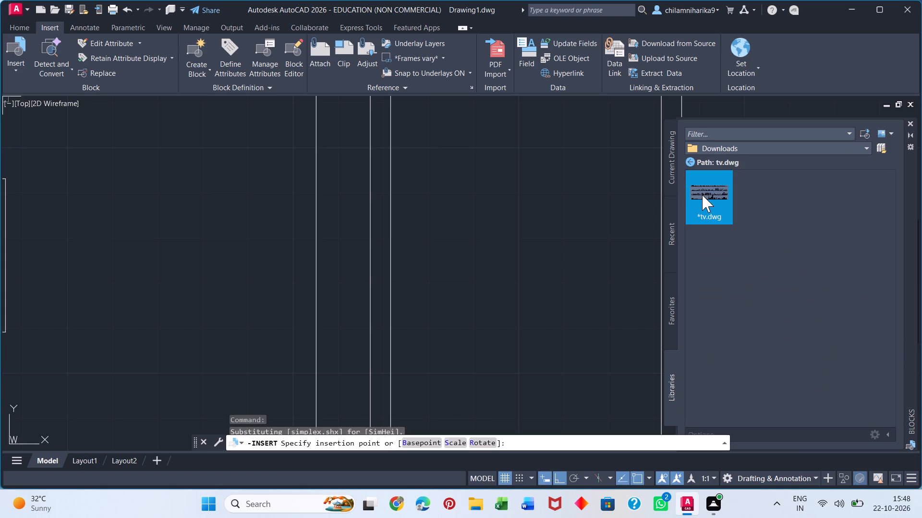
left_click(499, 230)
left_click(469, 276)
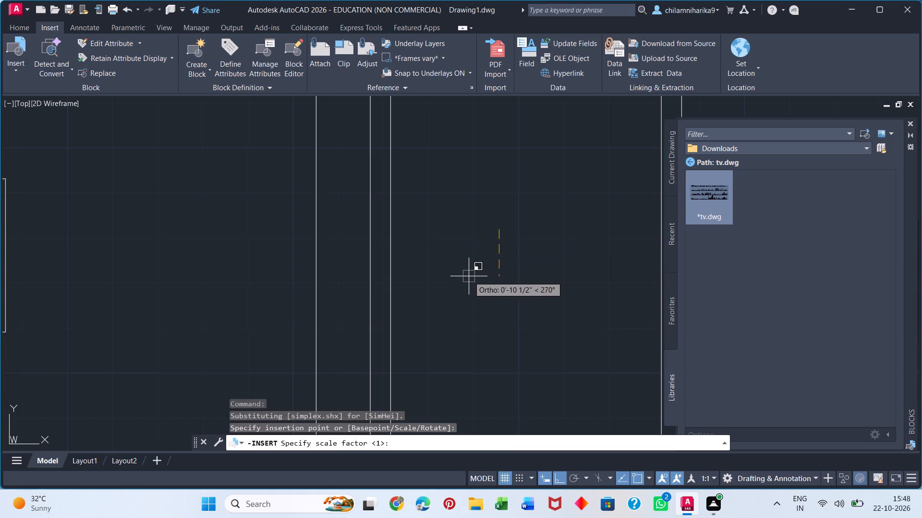
Zoom to the drawing extents and examine the inserted rows of television and audio equipment.
scroll(537, 244, "down", 14)
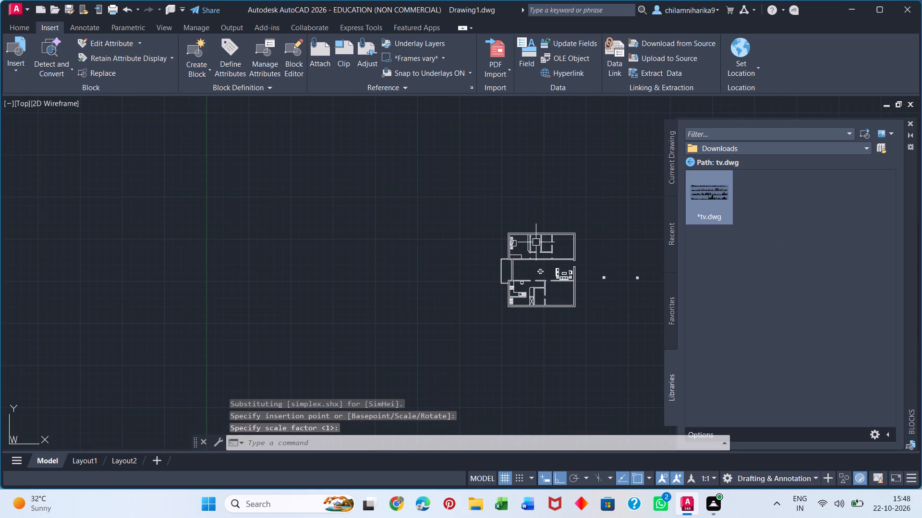
scroll(520, 236, "down", 1)
middle_click_drag(482, 250, 308, 305)
scroll(308, 305, "down", 3)
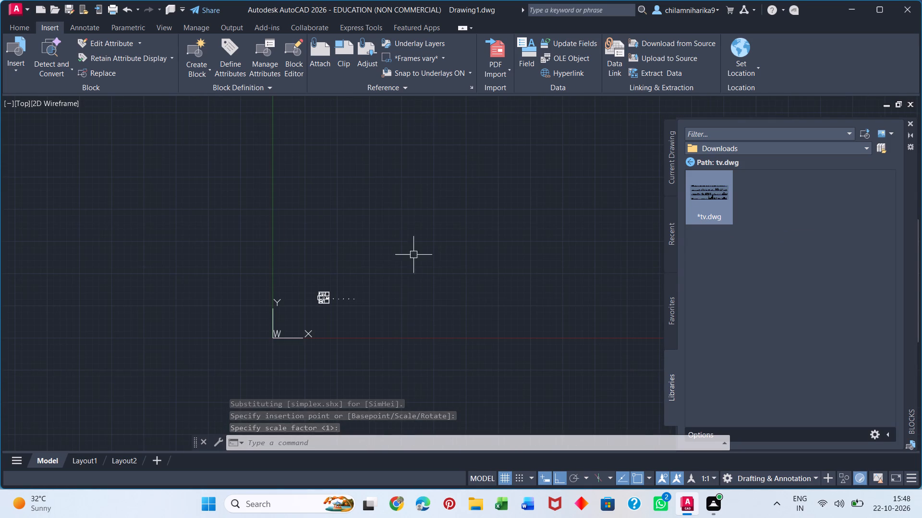
left_click_drag(730, 195, 724, 196)
left_click(369, 252)
left_click(392, 262)
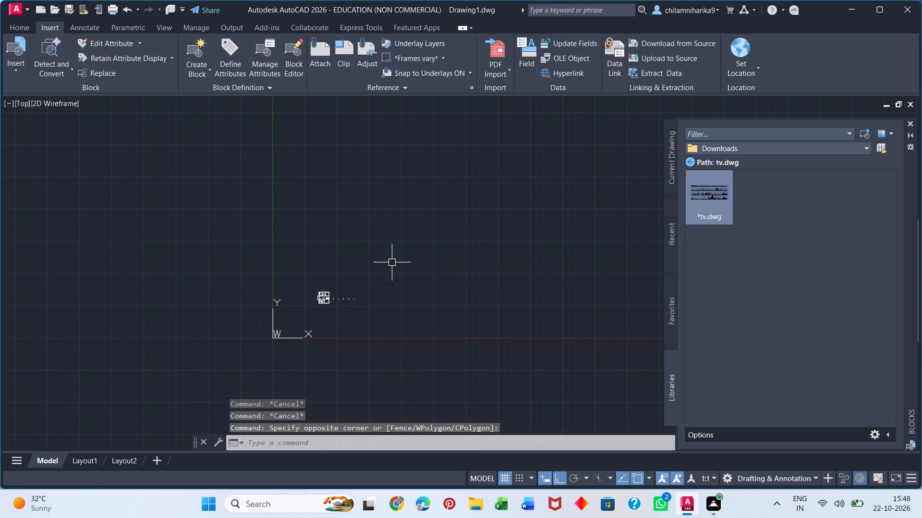
key("x")
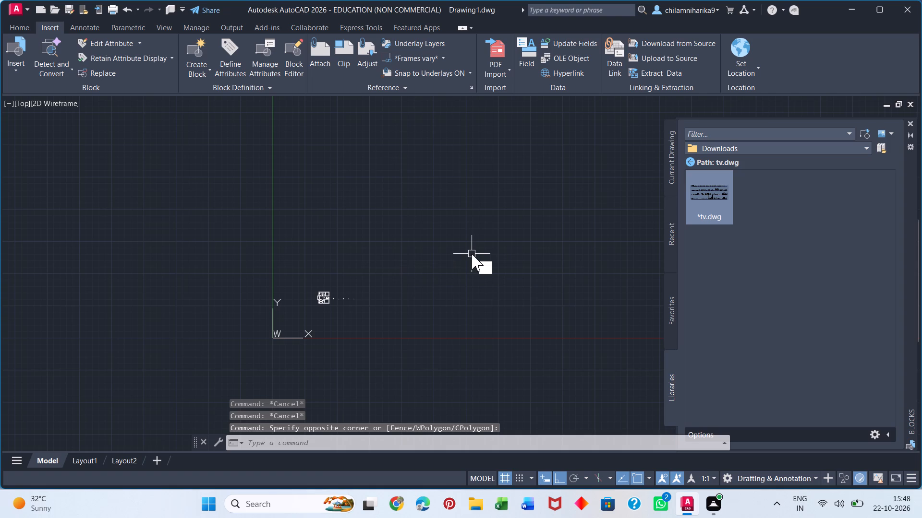
key("BackSpace")
key("z")
key("Return")
key("e")
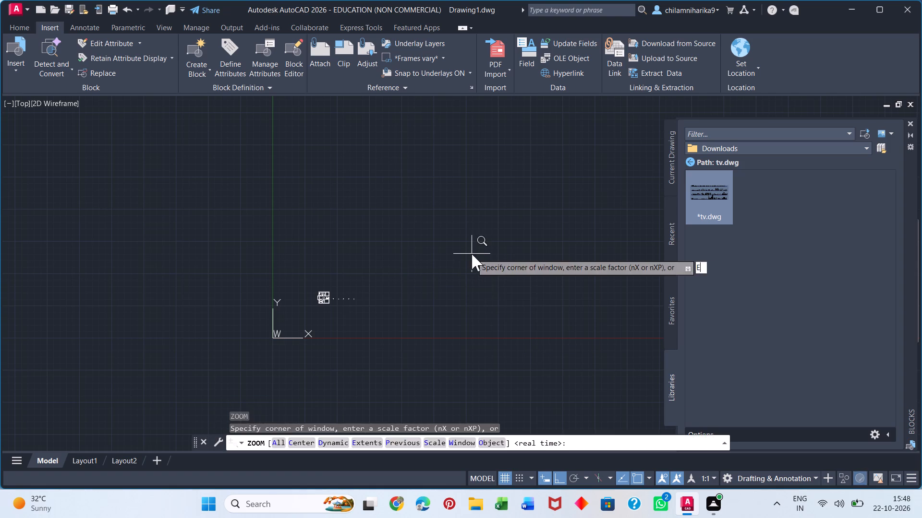
key("Return")
scroll(366, 278, "down", 3)
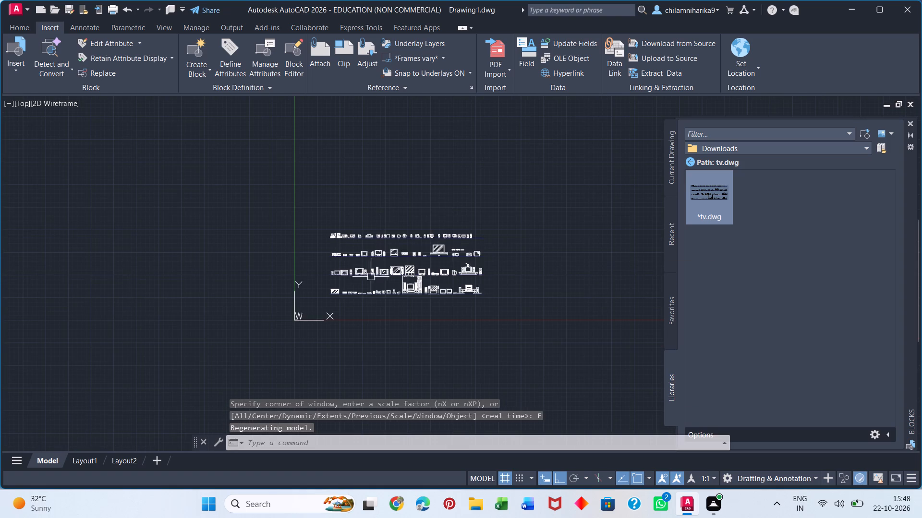
scroll(442, 270, "up", 3)
middle_click_drag(316, 291, 381, 330)
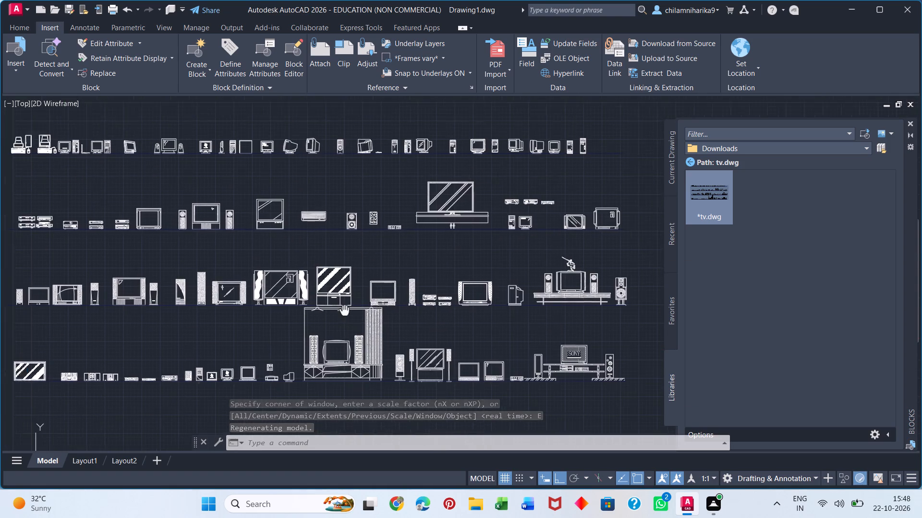
middle_click_drag(381, 330, 325, 248)
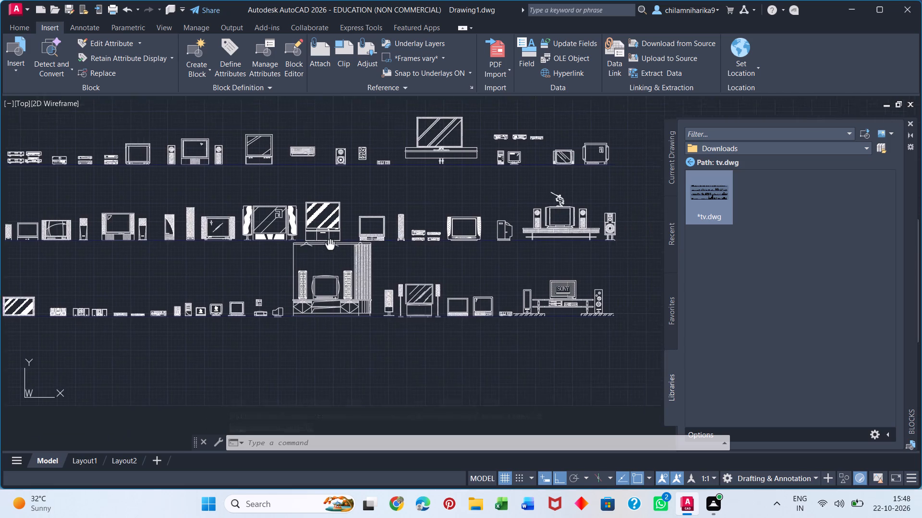
middle_click_drag(325, 248, 310, 266)
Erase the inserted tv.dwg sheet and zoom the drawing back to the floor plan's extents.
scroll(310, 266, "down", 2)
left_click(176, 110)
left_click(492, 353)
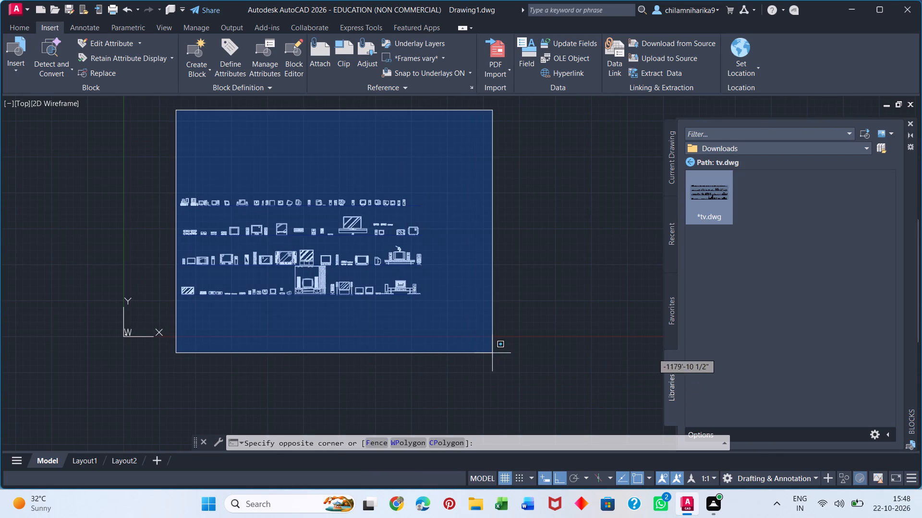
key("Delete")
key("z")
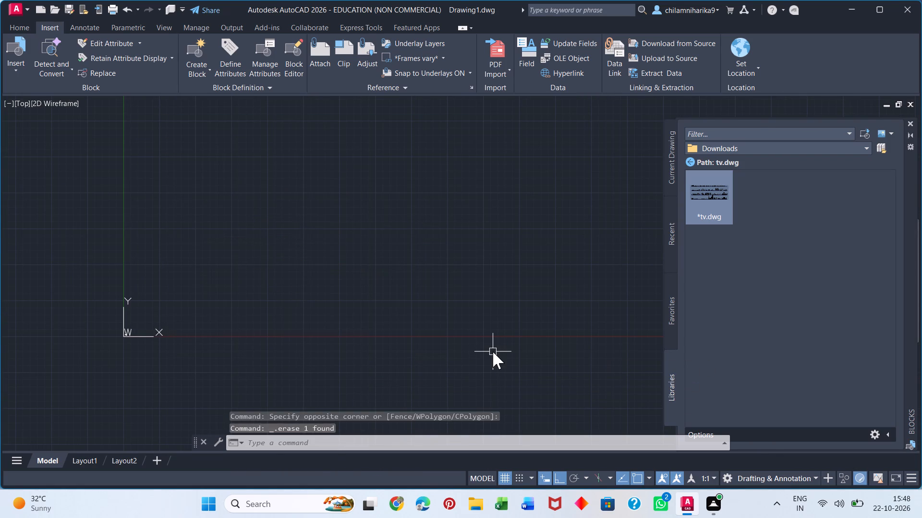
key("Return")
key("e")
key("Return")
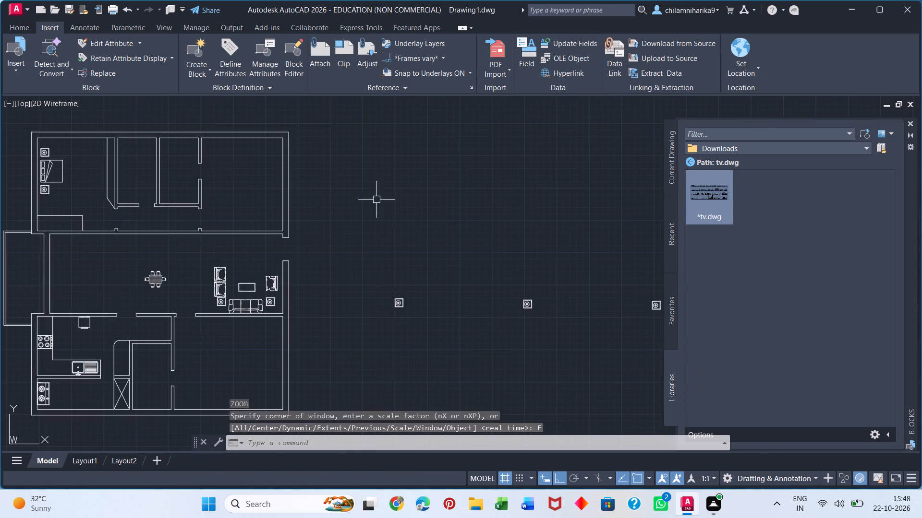
Return to the Downloads library and open the individual television blocks in tv_set.dwg.
left_click(690, 158)
left_click(717, 251)
left_click(434, 188)
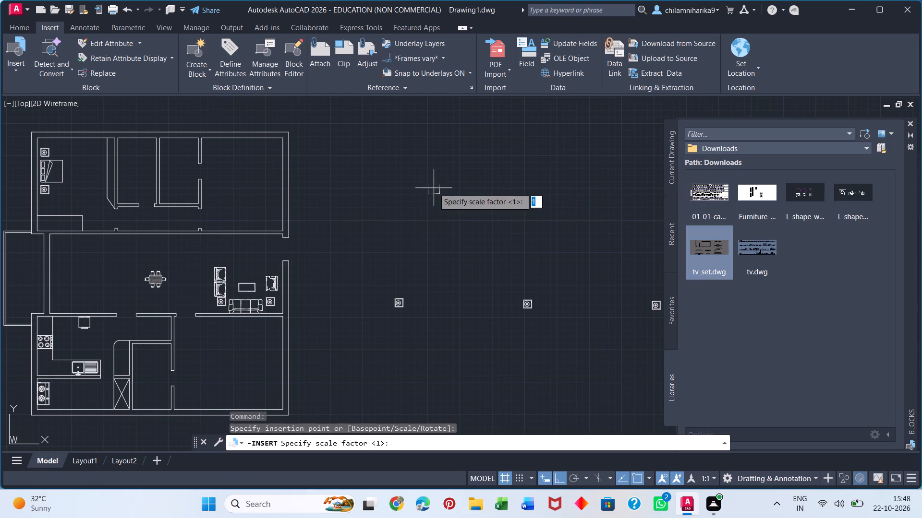
key("Escape")
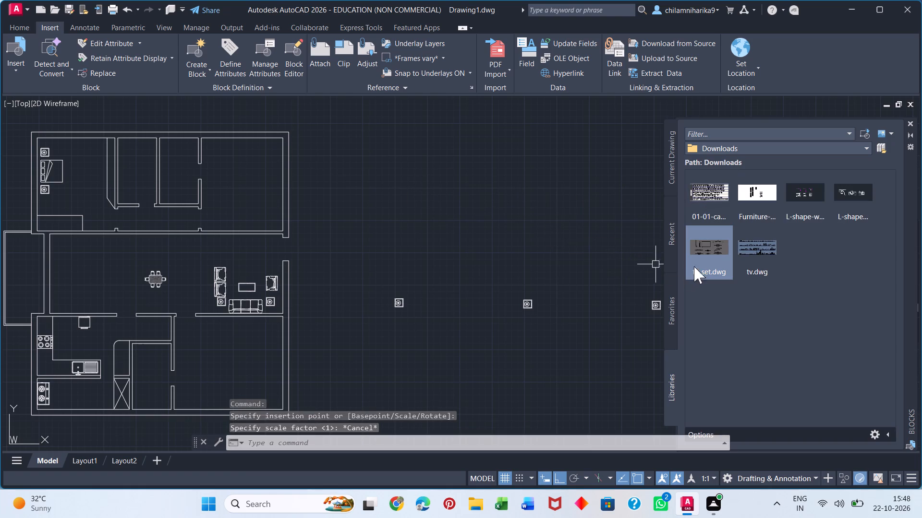
double_click(700, 256)
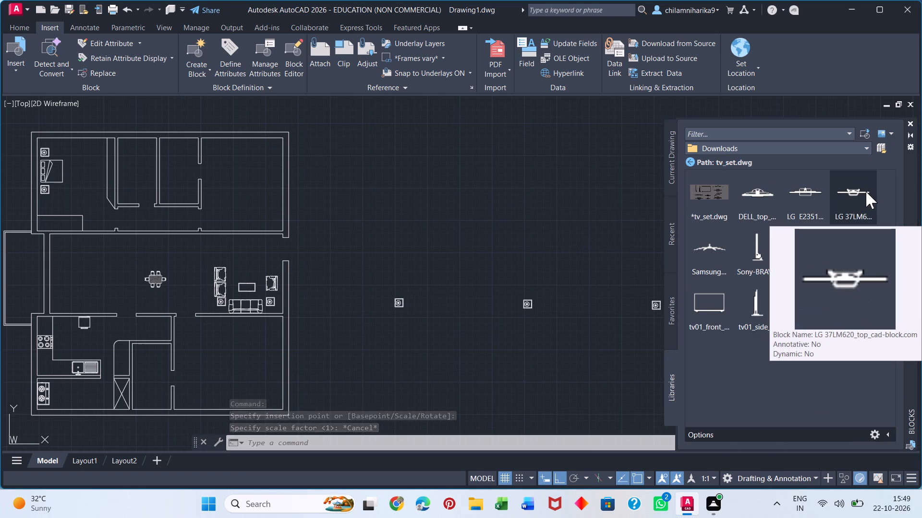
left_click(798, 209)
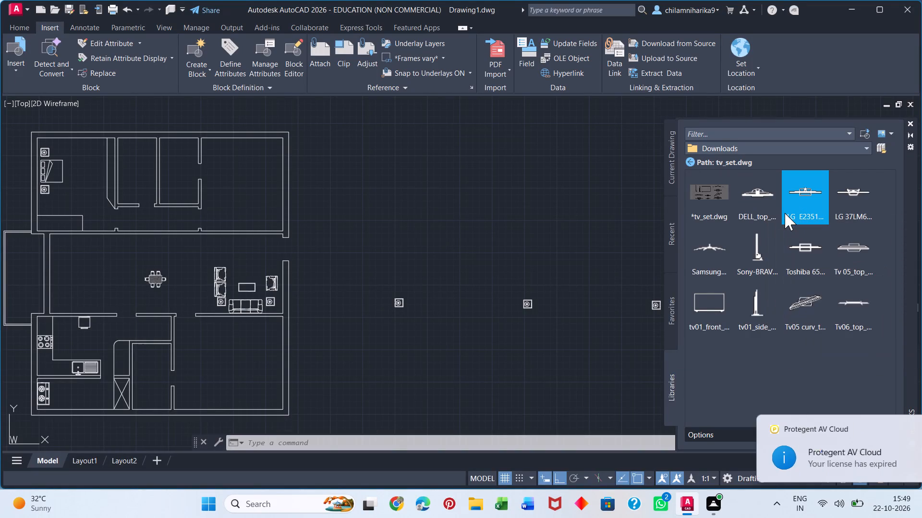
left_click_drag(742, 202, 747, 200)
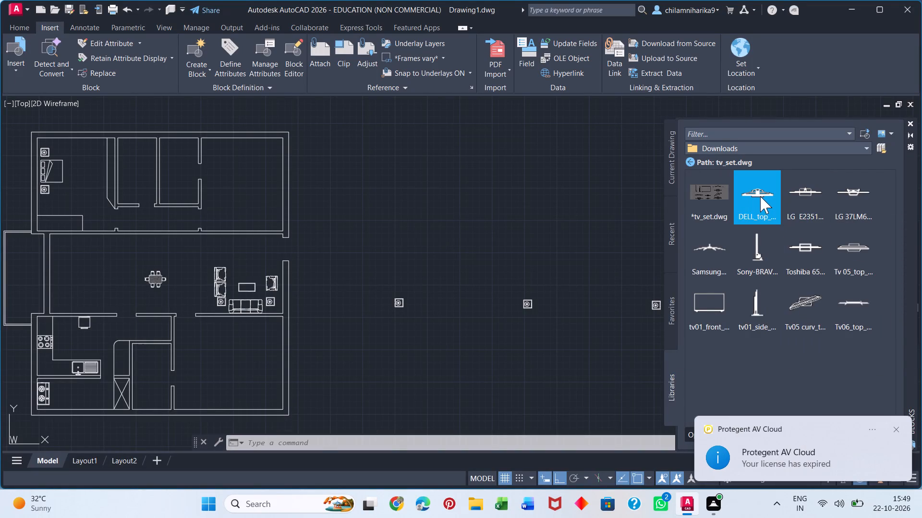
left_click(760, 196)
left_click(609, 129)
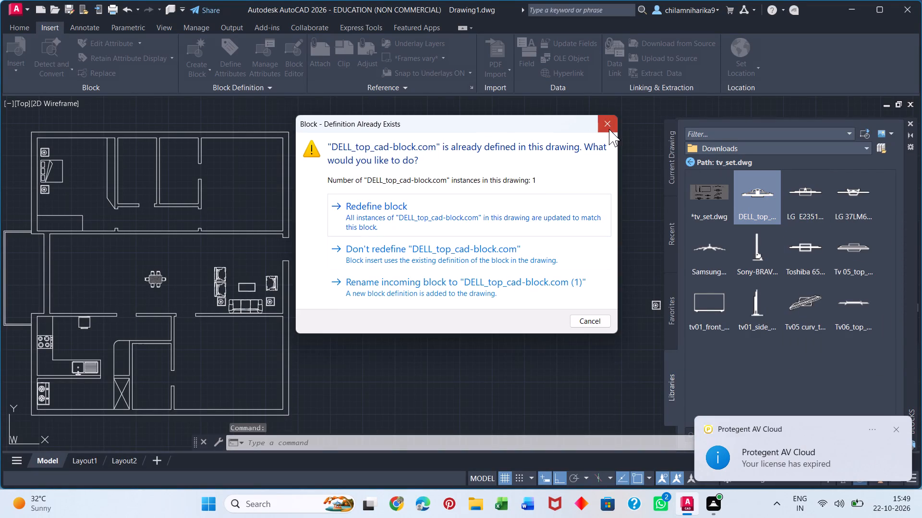
Insert the DELL_top_cad-block.com television in the empty space to the right of the house without redefining it, picking its scale freehand.
scroll(465, 217, "down", 6)
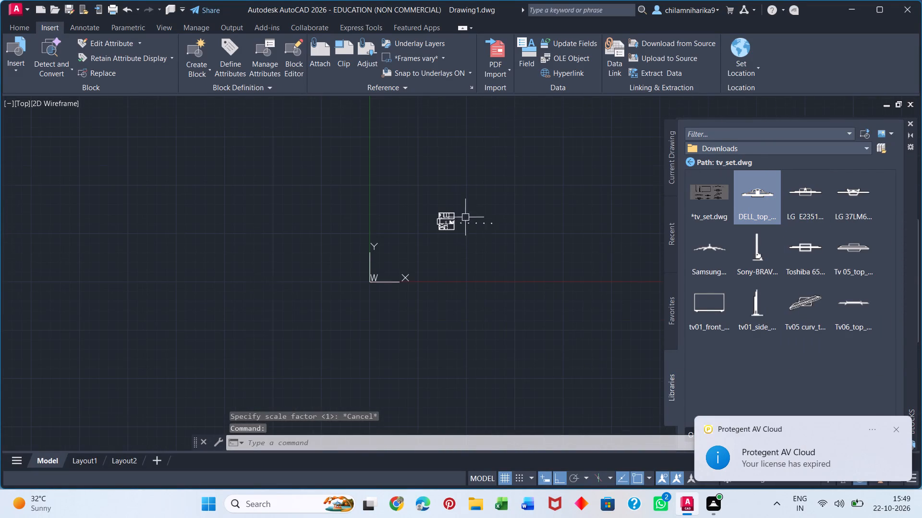
key("z")
key("Return")
key("e")
key("Return")
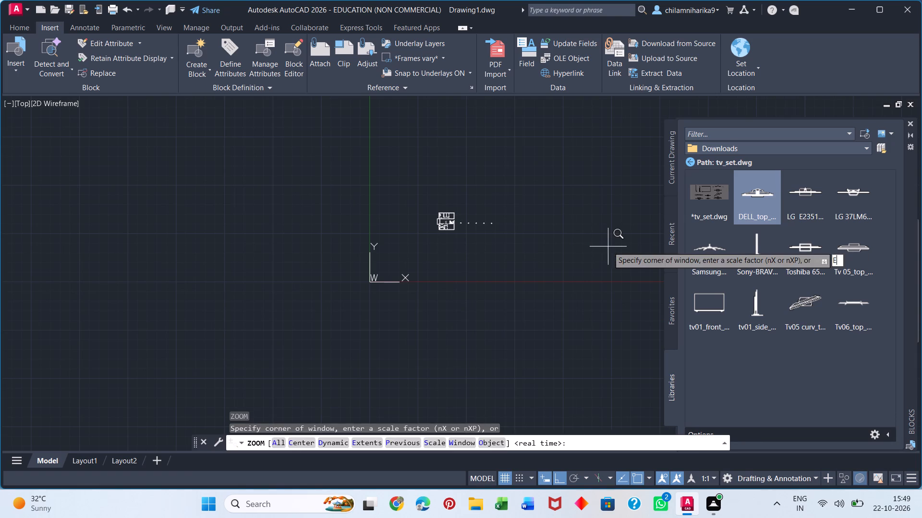
left_click(756, 180)
right_click(756, 195)
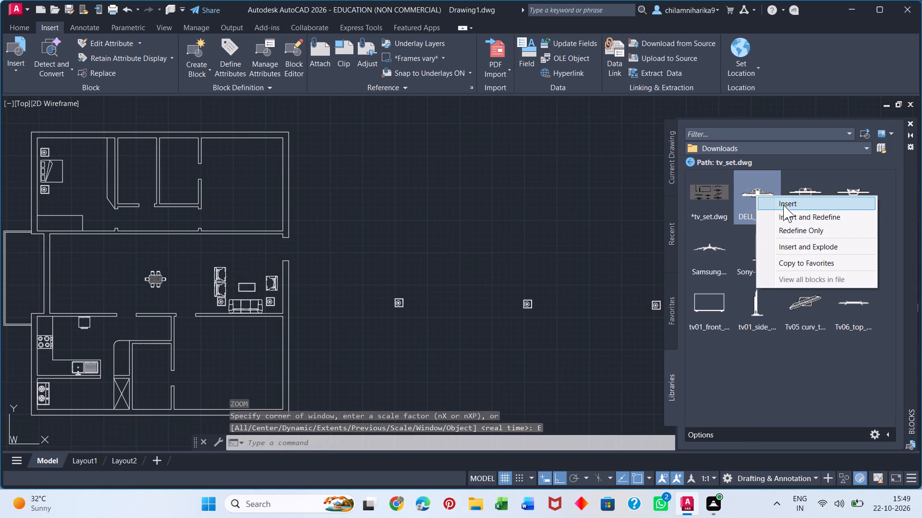
left_click(780, 198)
left_click(442, 237)
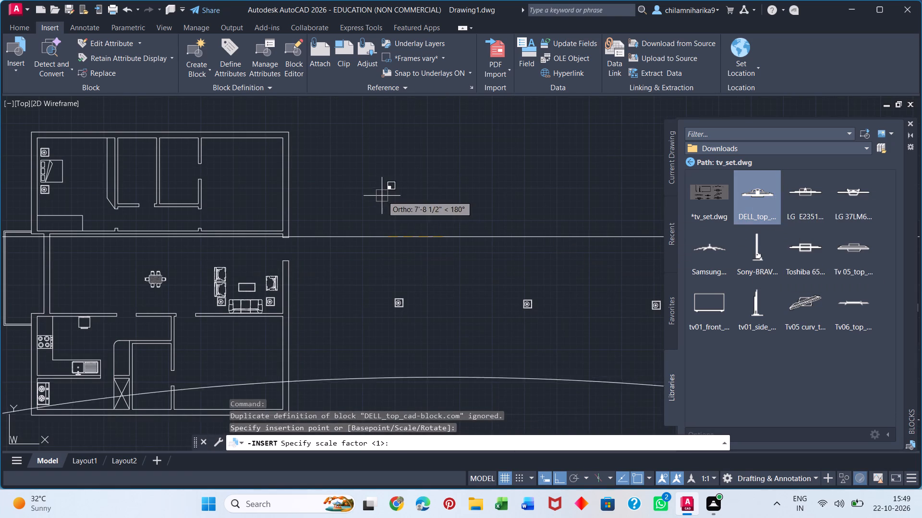
scroll(510, 234, "down", 5)
left_click(513, 233)
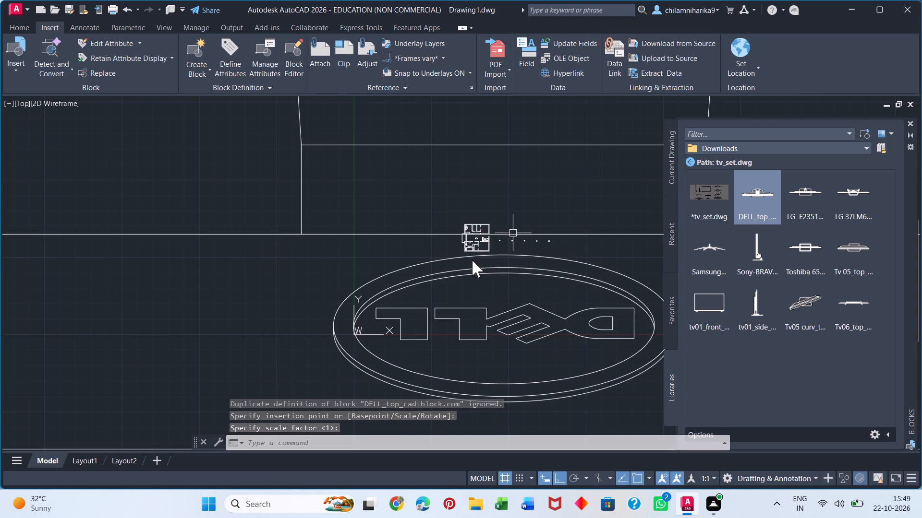
Scale the oversized DELL television down freehand about its left end.
scroll(334, 279, "down", 7)
left_click(373, 290)
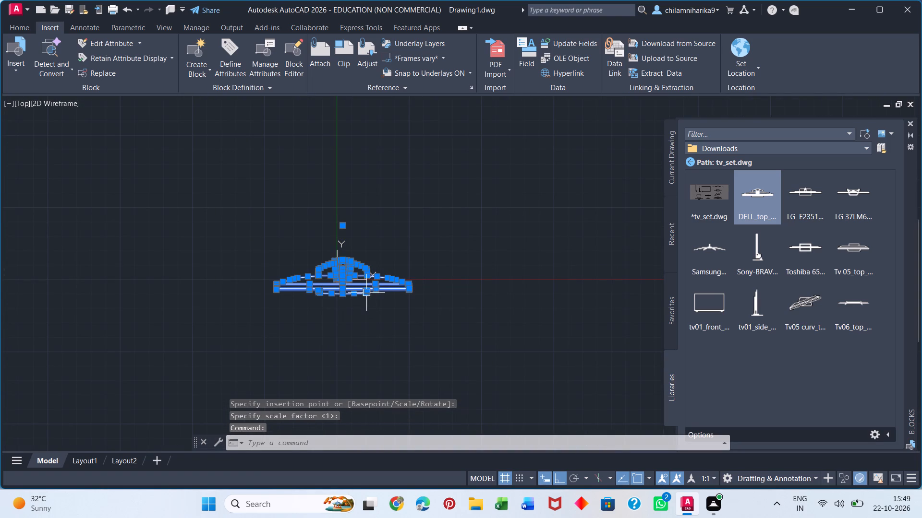
key("s")
key("c")
key("Return")
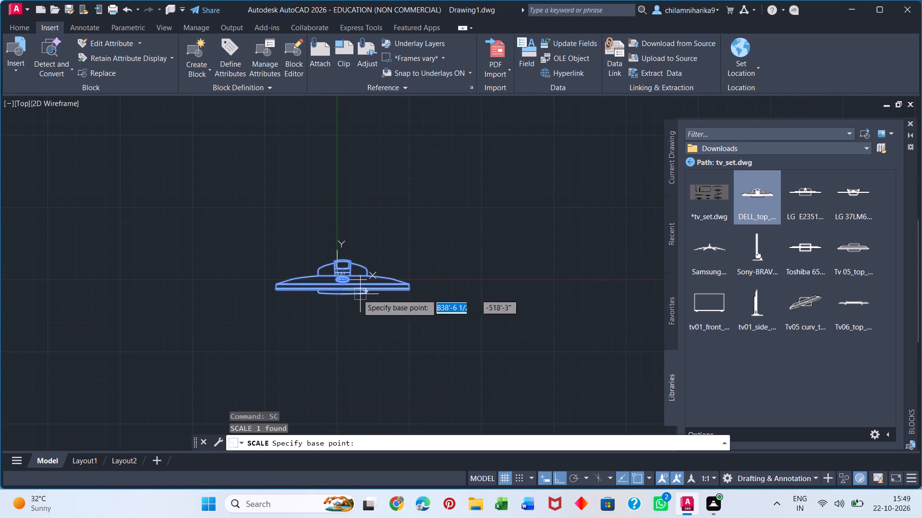
left_click(279, 289)
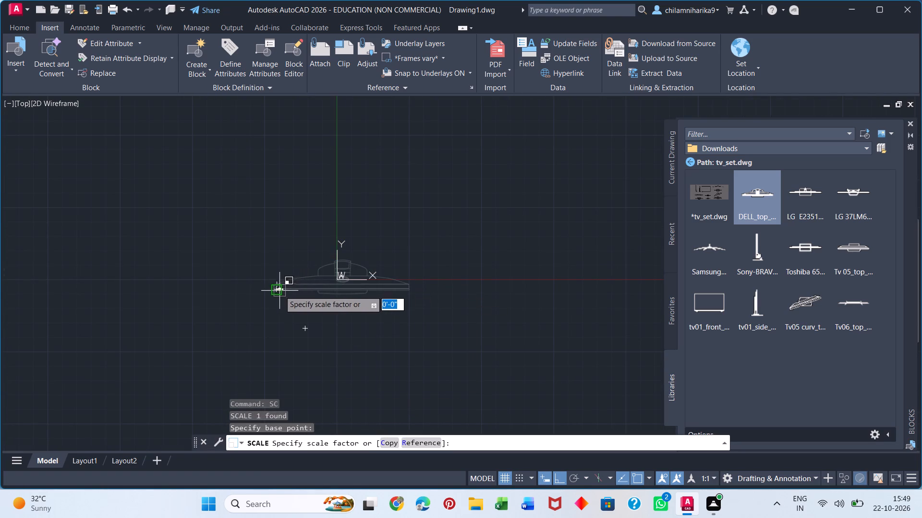
left_click(279, 292)
Move the reduced DELL television onto the house floor plan, over the lower rooms, with Ortho off.
scroll(271, 292, "up", 4)
left_click_drag(351, 261, 341, 270)
left_click(263, 321)
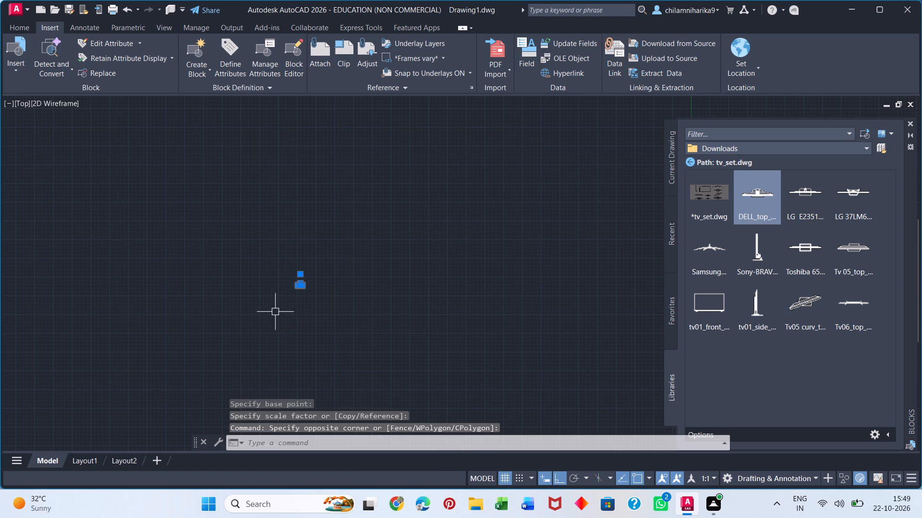
key("m")
key("Return")
left_click(303, 283)
scroll(551, 250, "down", 1)
middle_click_drag(510, 258, 299, 317)
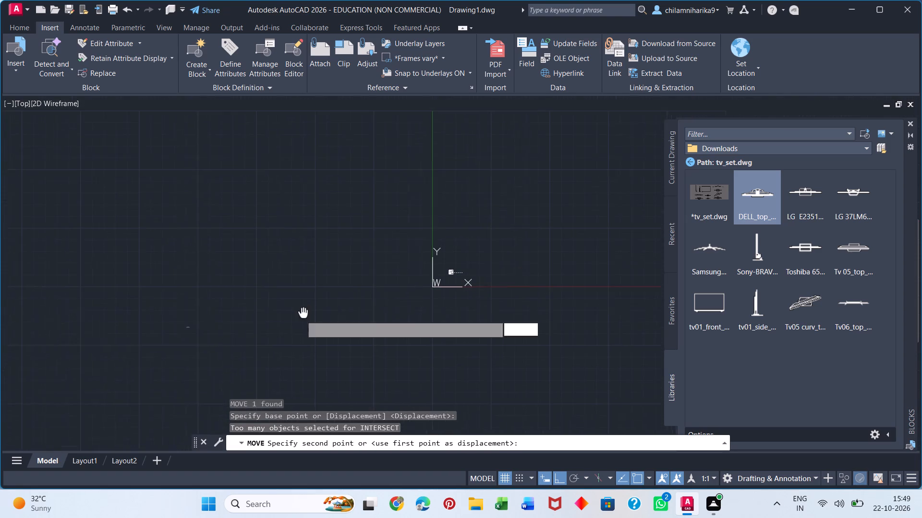
middle_click_drag(299, 317, 299, 318)
scroll(471, 288, "up", 3)
scroll(356, 253, "up", 5)
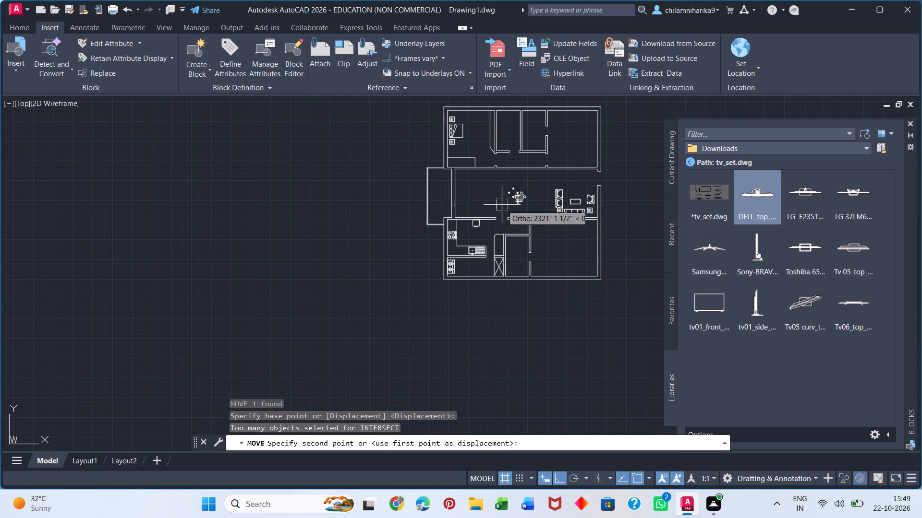
key("F8")
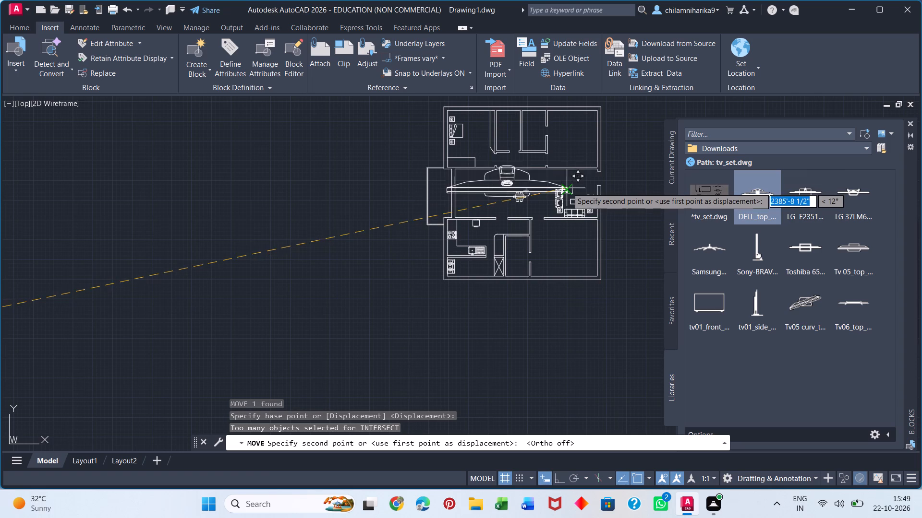
left_click(608, 252)
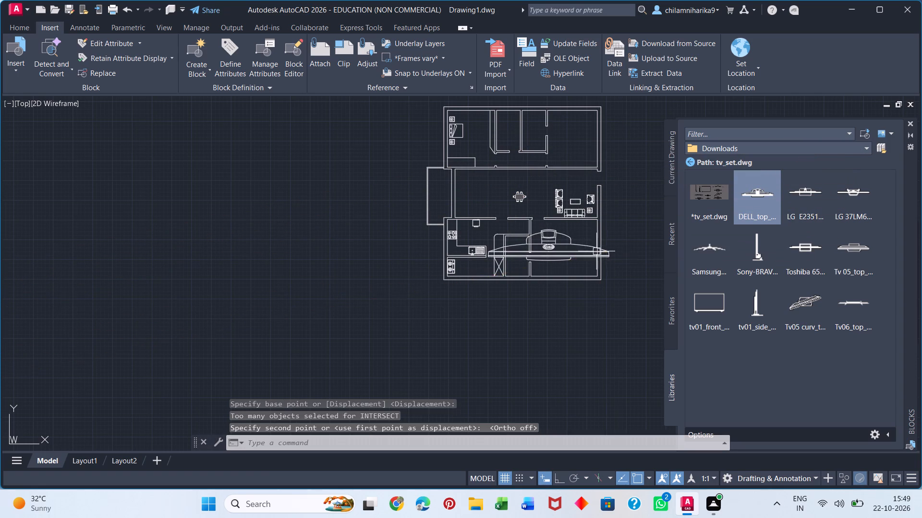
Scale the DELL television down again freehand about its lower-right corner, to a size that suits the rooms.
scroll(551, 259, "up", 2)
middle_click_drag(551, 259, 417, 297)
left_click(448, 279)
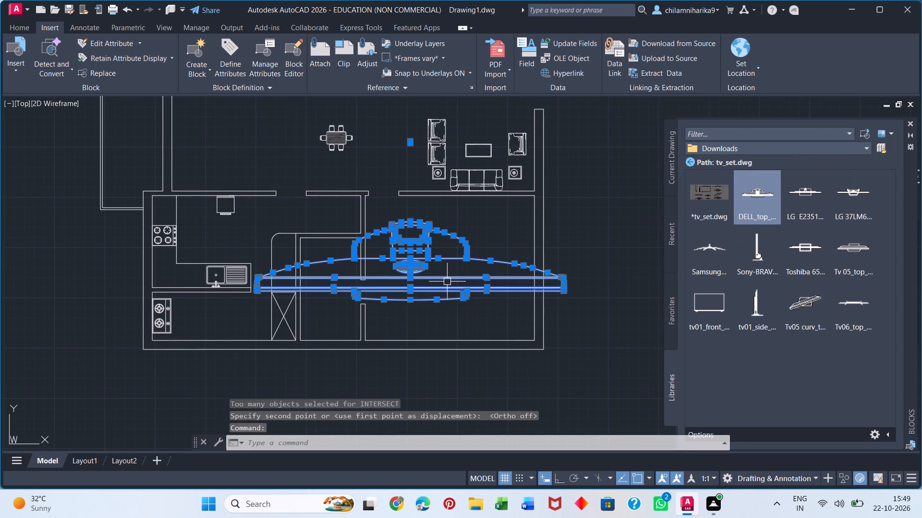
key("s")
key("c")
key("Return")
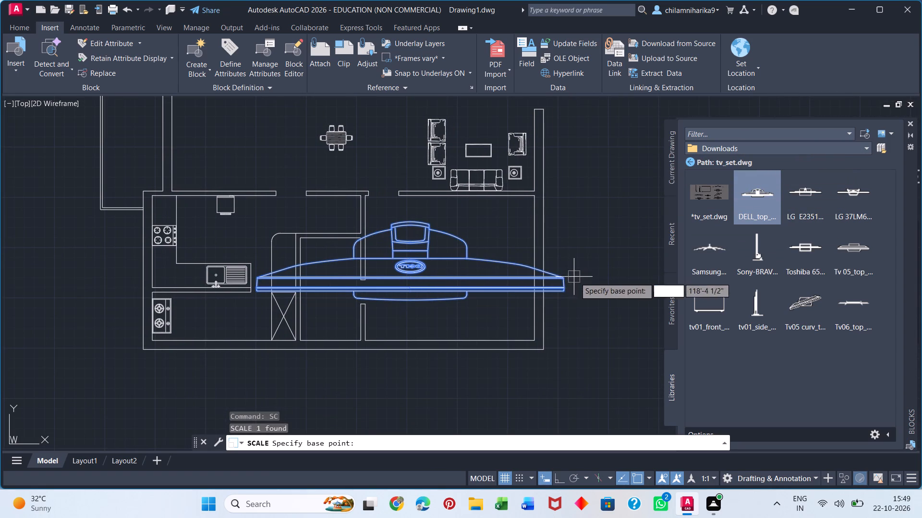
left_click(562, 296)
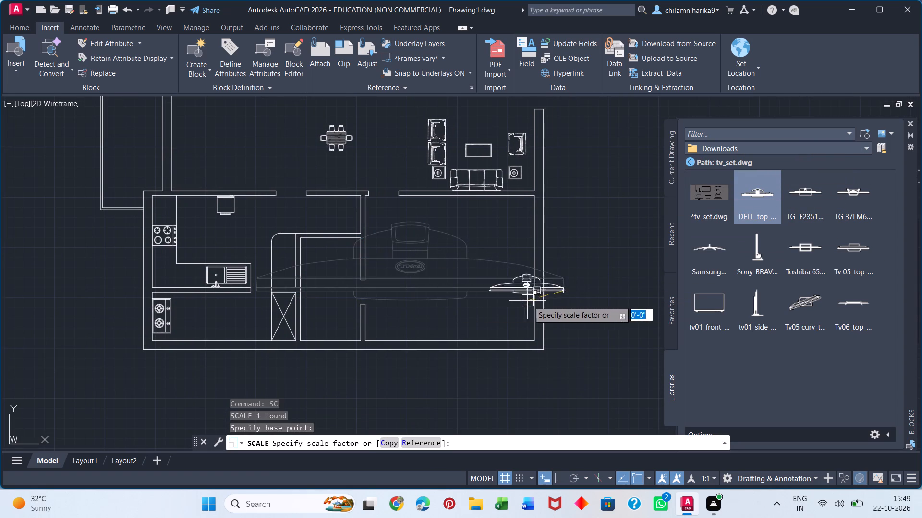
left_click(559, 305)
Move the DELL television into the leftmost bedroom, into the open floor between the bed and the partition.
left_click(554, 291)
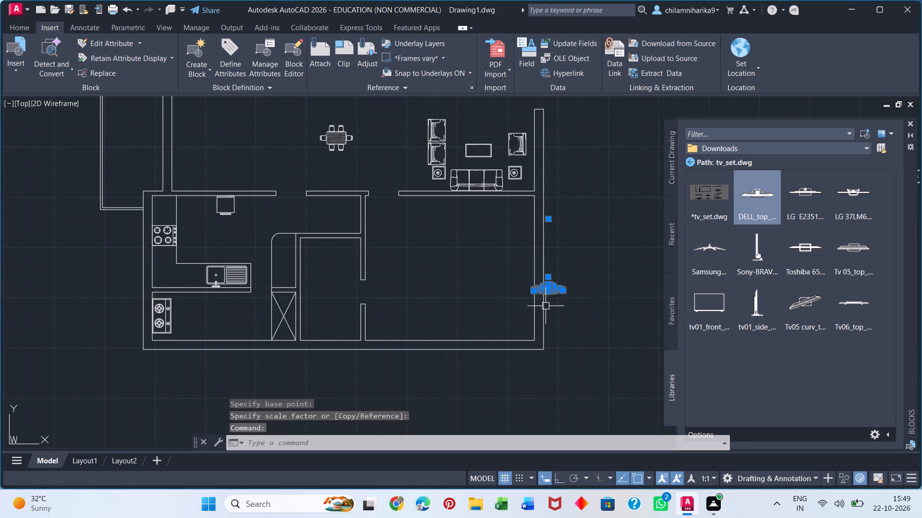
key("m")
key("Return")
left_click_drag(553, 293, 545, 292)
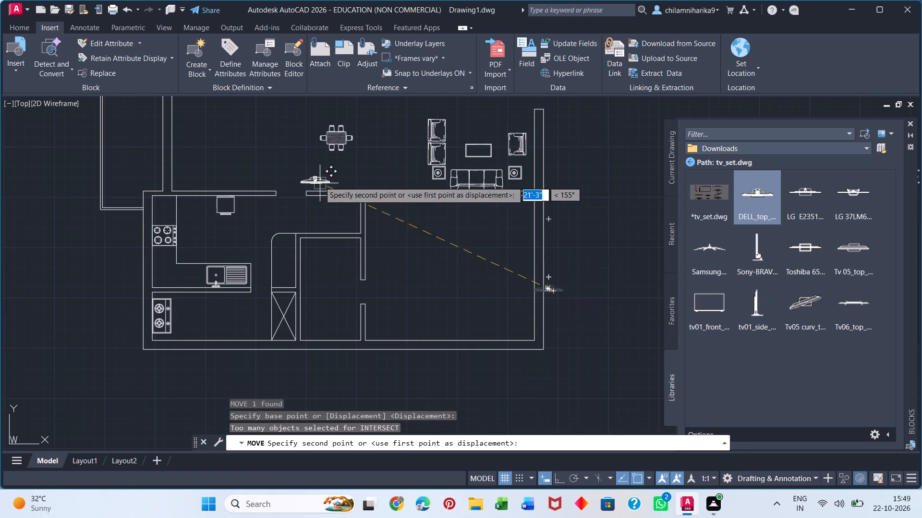
middle_click_drag(303, 168, 387, 402)
left_click(317, 212)
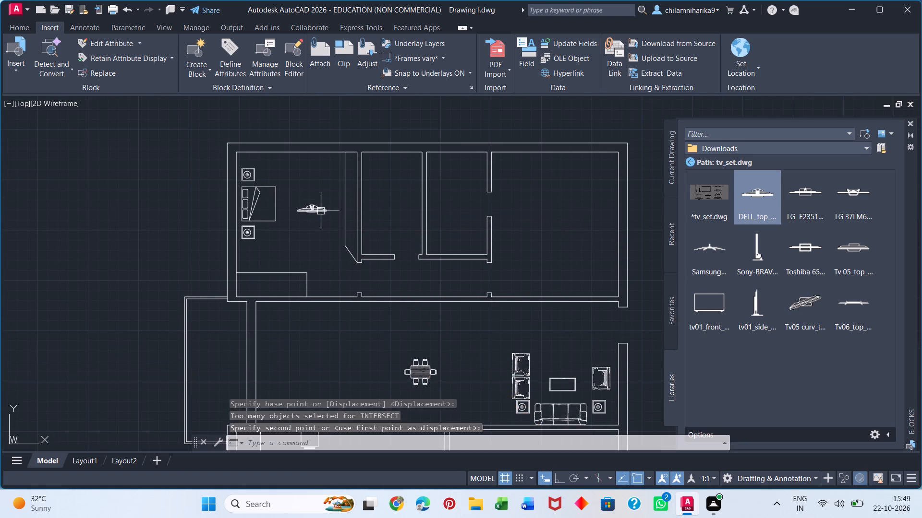
Rotate the DELL television 270° about its lower-right corner with Ortho on, so its screen faces the bed.
scroll(318, 187, "up", 6)
middle_click_drag(316, 227, 373, 1)
left_click_drag(542, 220, 542, 225)
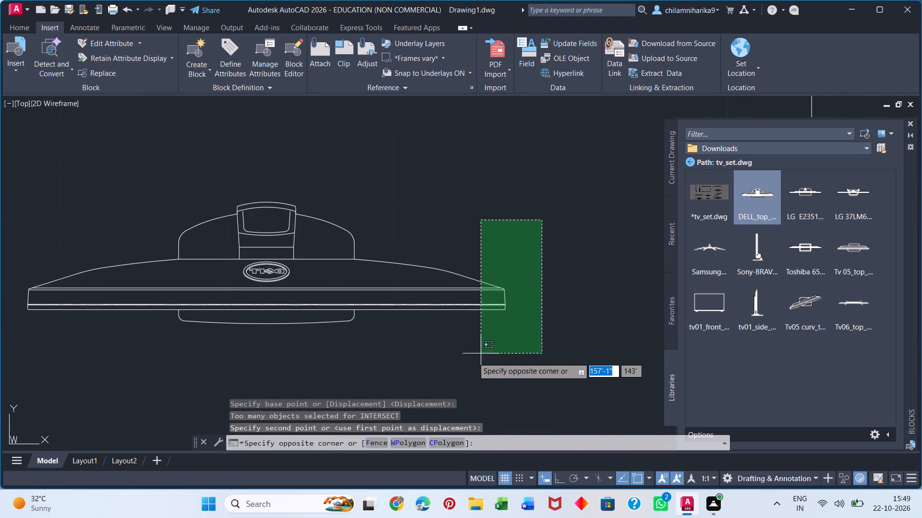
left_click(227, 357)
key("r")
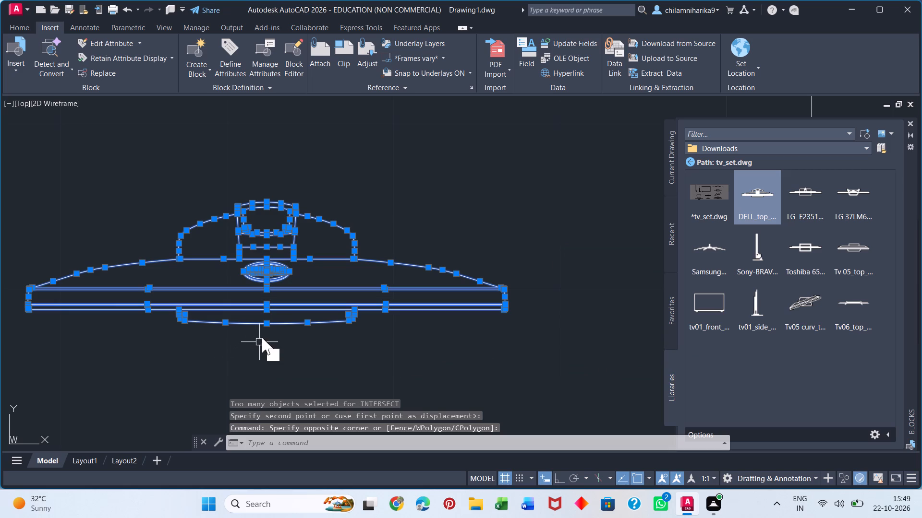
key("o")
key("Return")
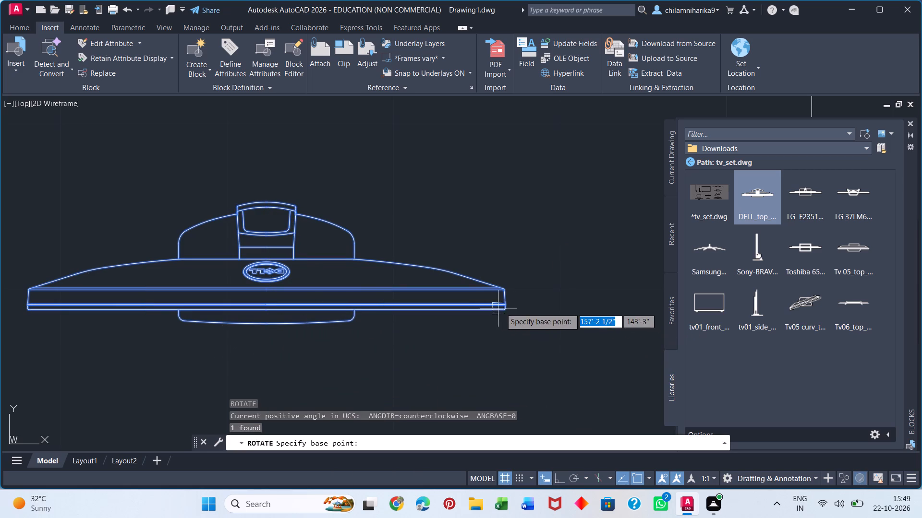
left_click(506, 312)
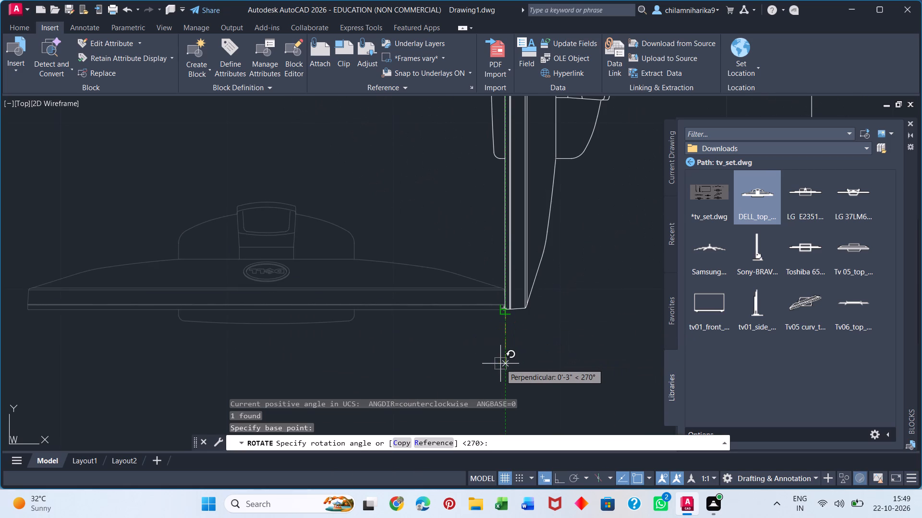
key("F8")
left_click(504, 363)
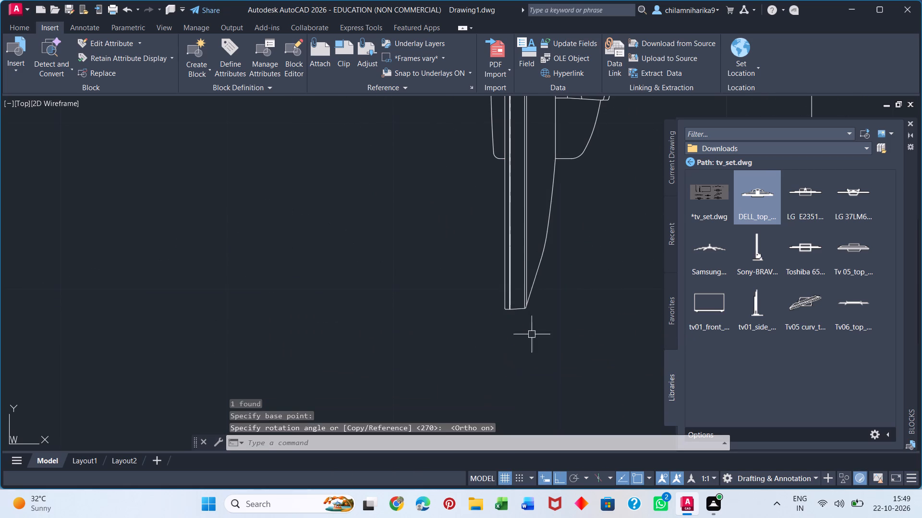
Move the DELL television horizontally by the back of its stand to the partition wall opposite the bed.
scroll(522, 263, "down", 5)
scroll(522, 263, "up", 3)
left_click(523, 229)
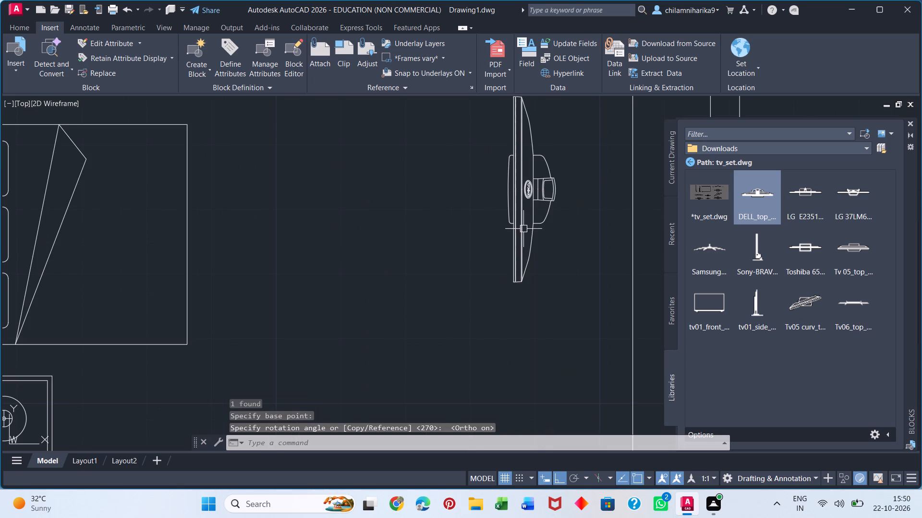
key("m")
key("Return")
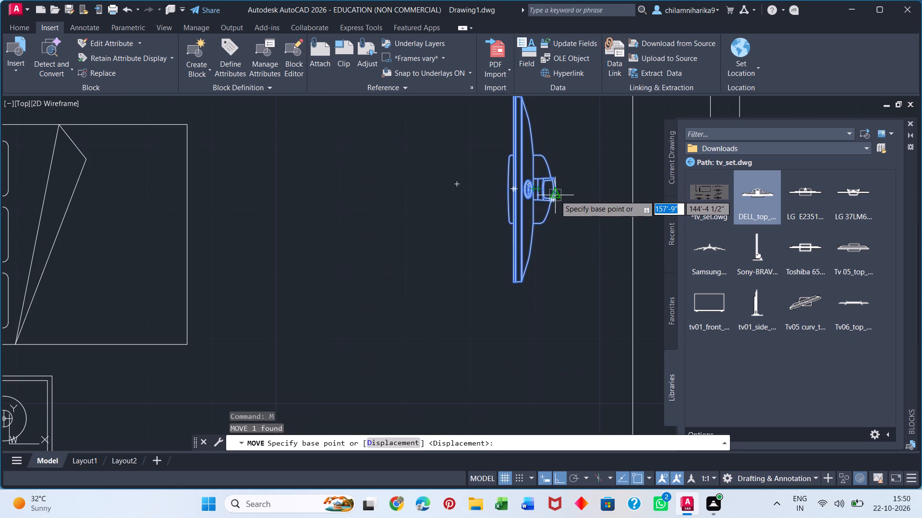
left_click(555, 195)
middle_click_drag(551, 208, 295, 238)
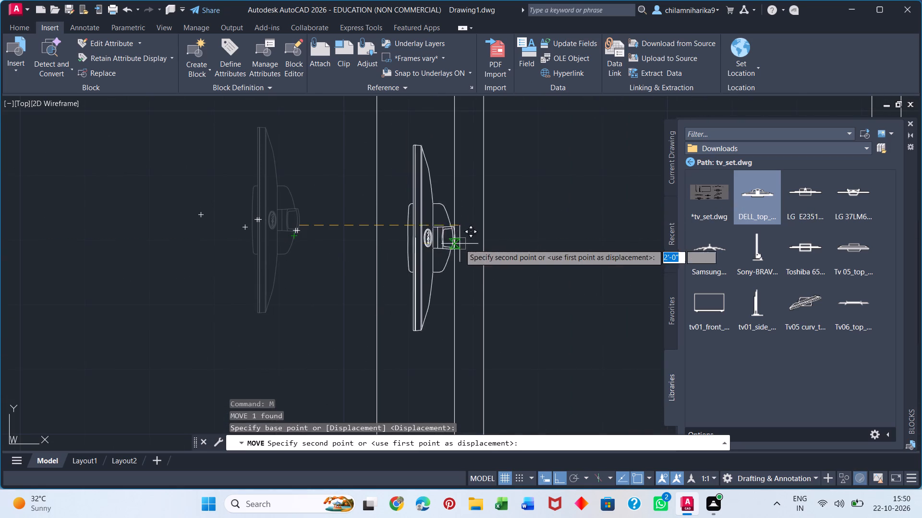
middle_click(450, 256)
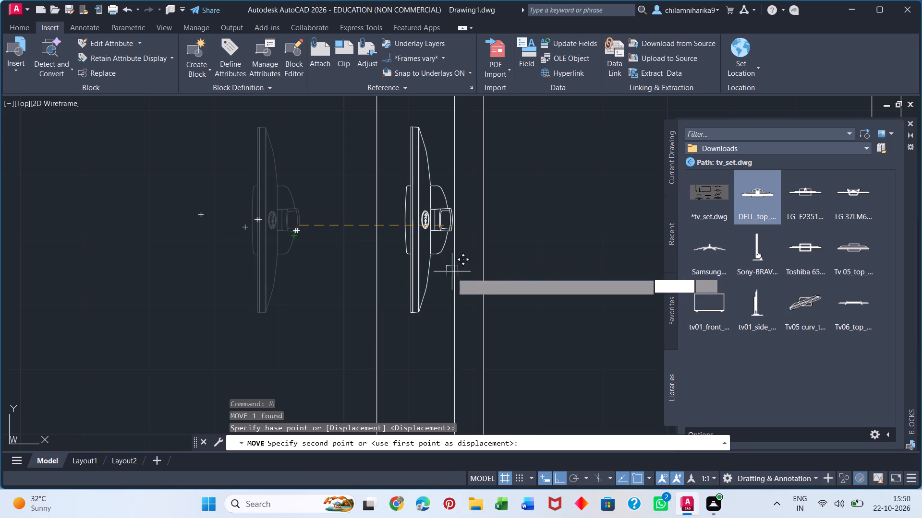
left_click(452, 273)
Open the DELL television block in the Block Editor and erase the oval DELL logo with its lettering.
scroll(393, 267, "down", 5)
scroll(386, 281, "up", 2)
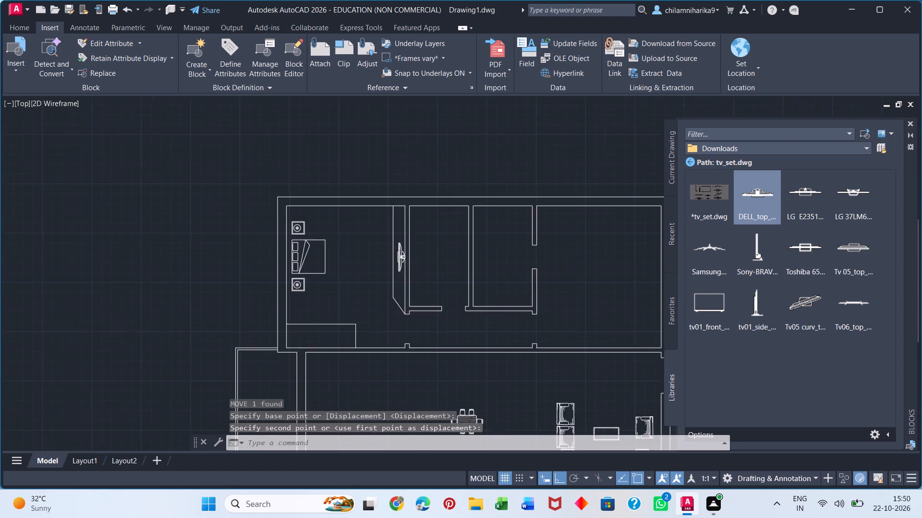
scroll(415, 247, "up", 3)
scroll(378, 235, "up", 3)
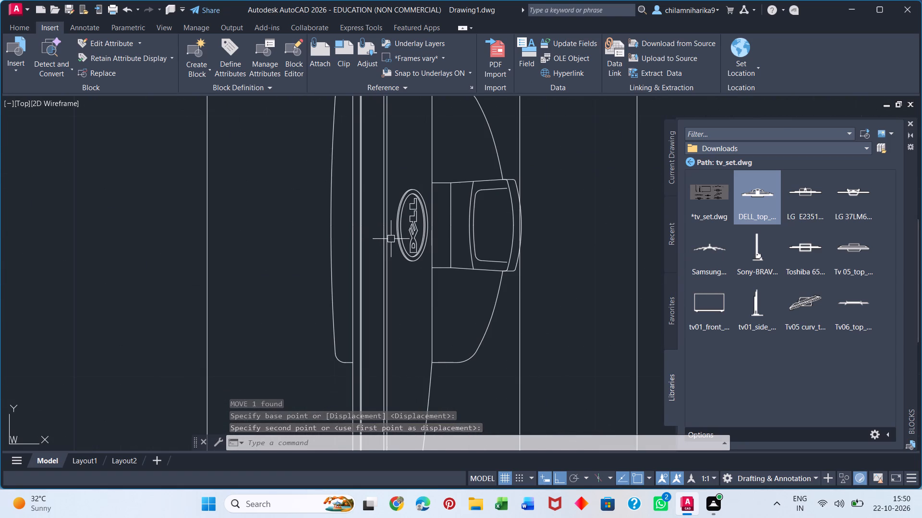
left_click(386, 240)
right_click(386, 240)
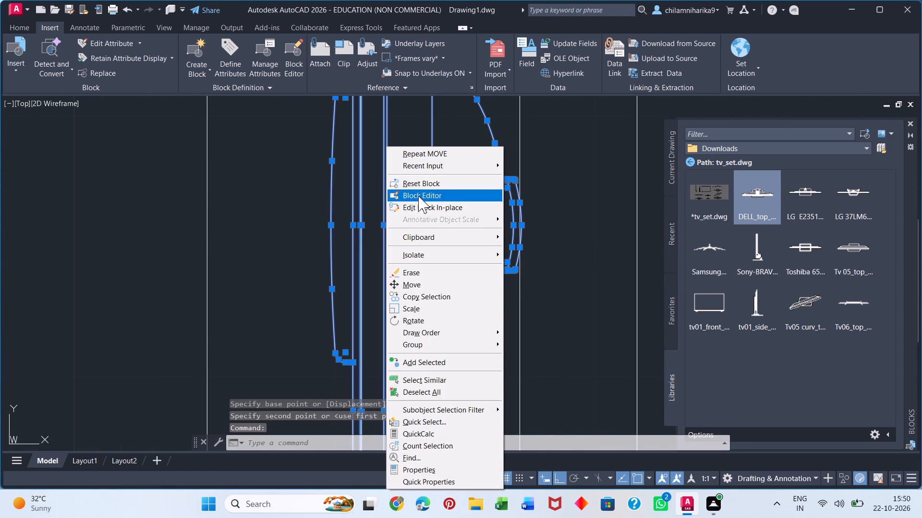
left_click(422, 195)
left_click(451, 283)
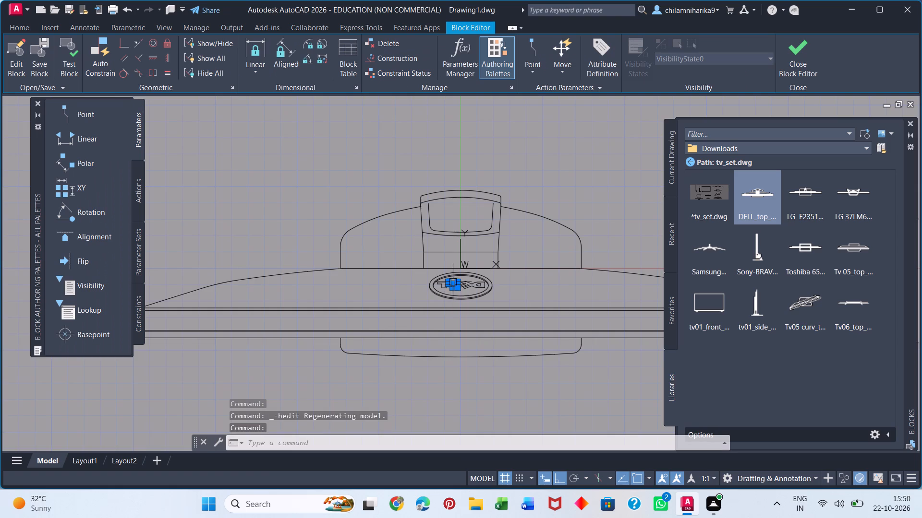
left_click(513, 278)
scroll(498, 279, "up", 3)
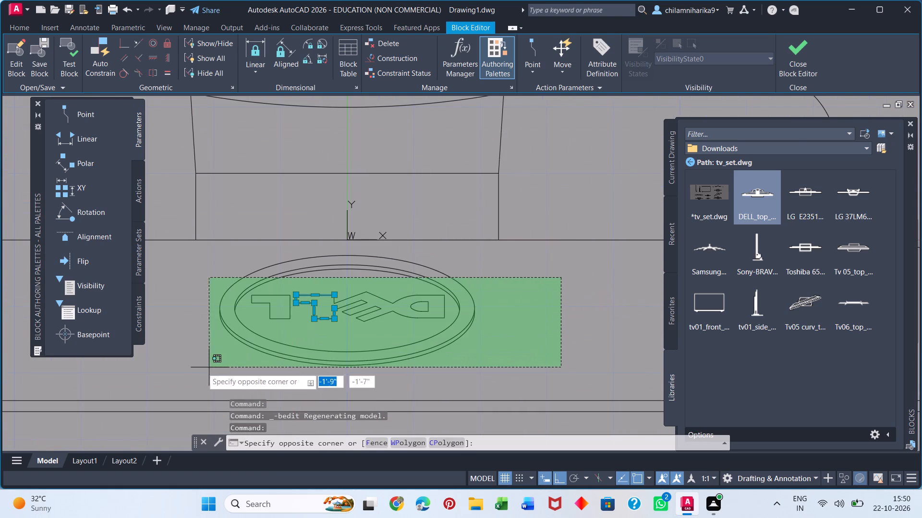
left_click(191, 367)
key("Delete")
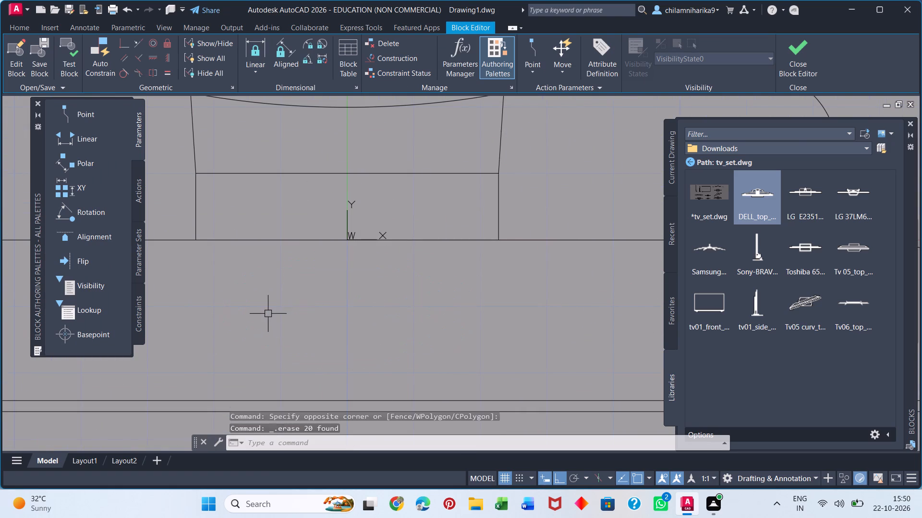
Erase the curved stand-base outline, including its rounded corners, projecting in front of the television's screen.
scroll(327, 281, "down", 4)
scroll(375, 324, "down", 3)
middle_click_drag(349, 341, 353, 224)
scroll(374, 218, "up", 3)
left_click(361, 206)
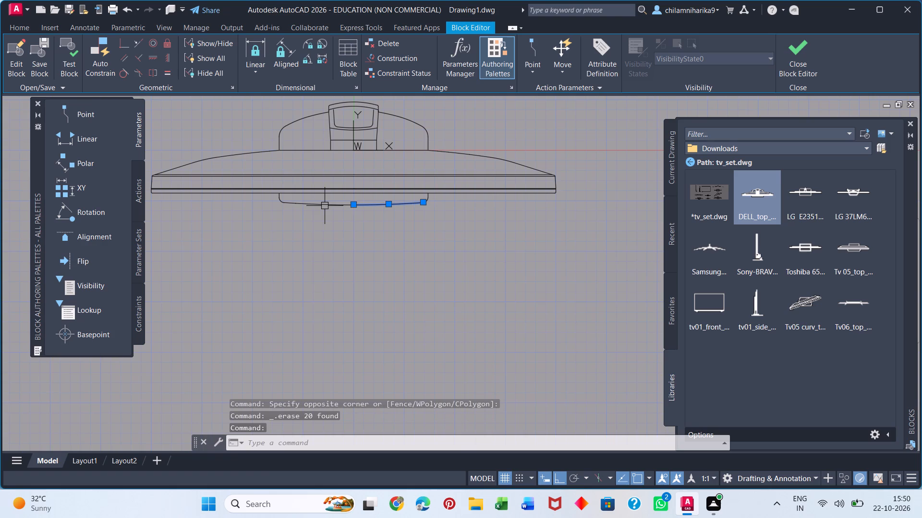
scroll(333, 214, "up", 2)
left_click(169, 179)
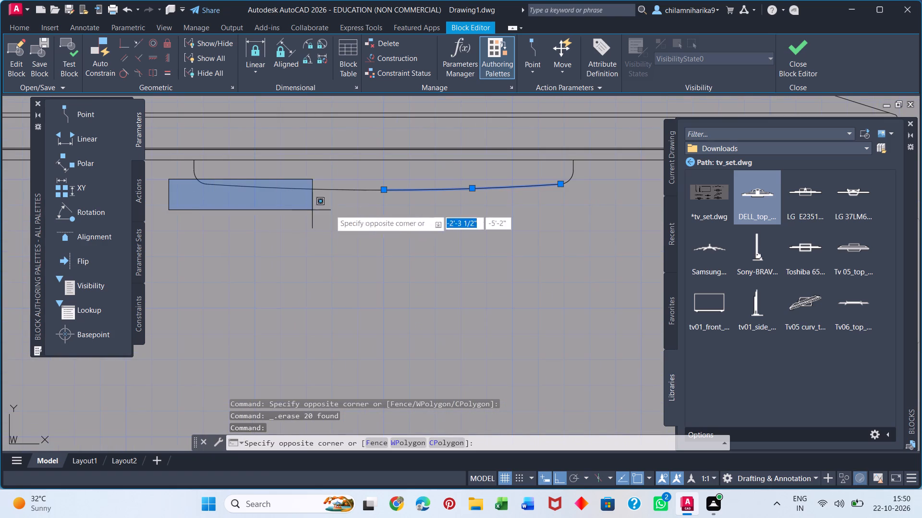
left_click(609, 211)
left_click_drag(597, 164, 594, 172)
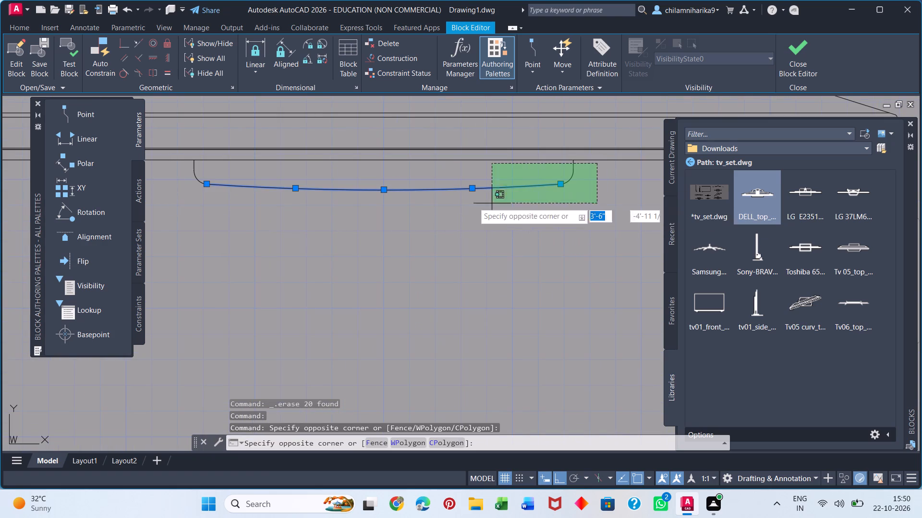
left_click_drag(160, 255, 165, 258)
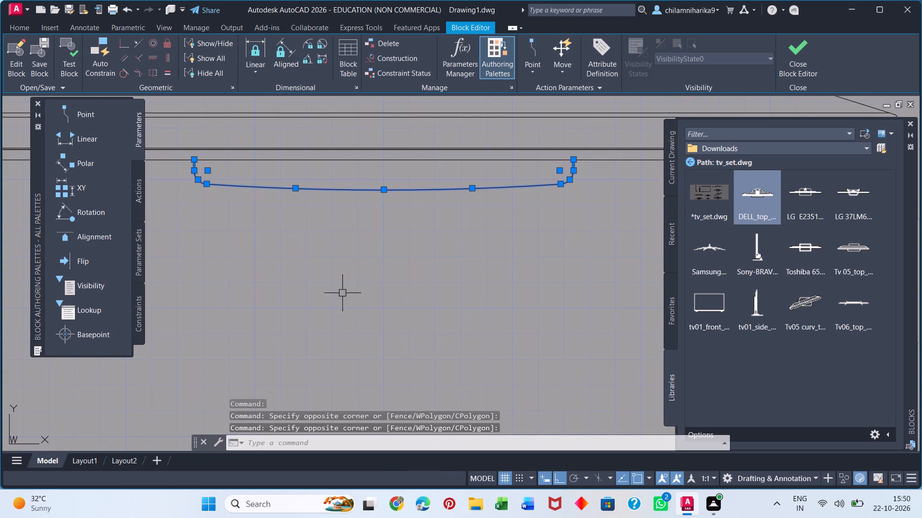
key("Delete")
Close the Block Editor, saving the changes to the DELL television block.
scroll(360, 225, "down", 5)
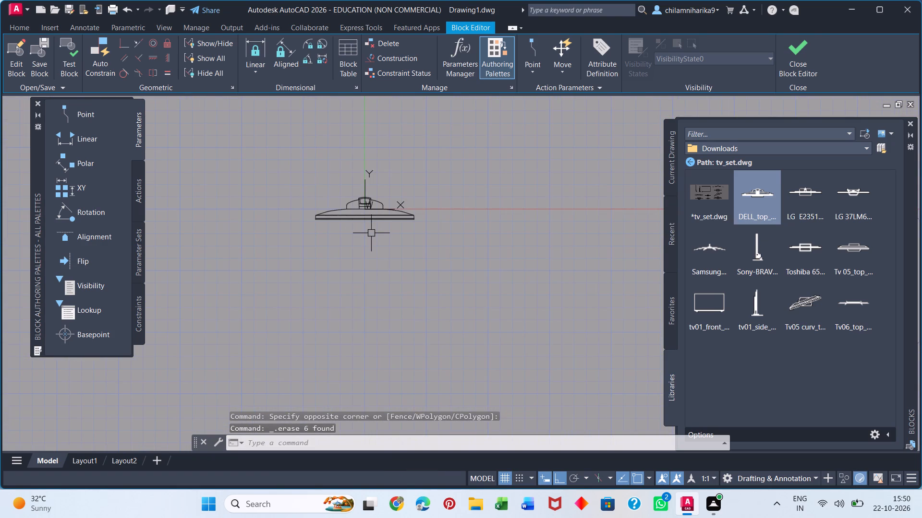
left_click(795, 47)
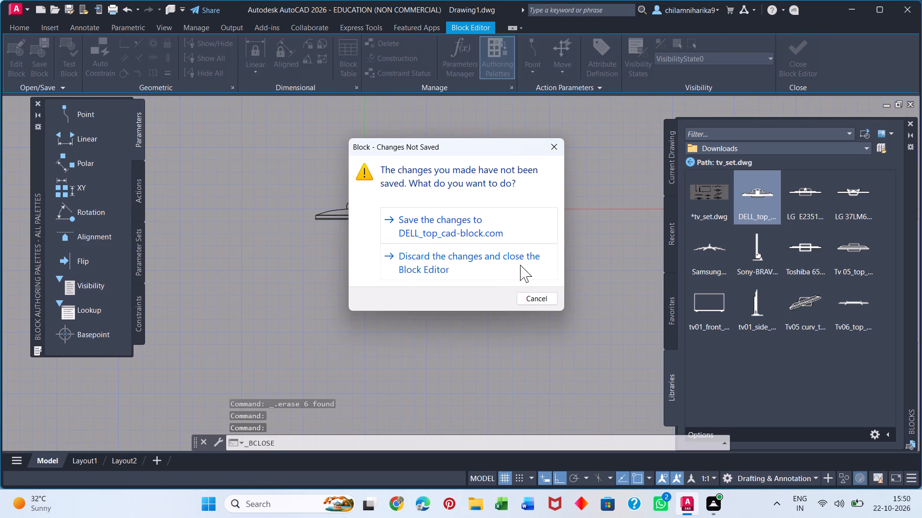
left_click(494, 234)
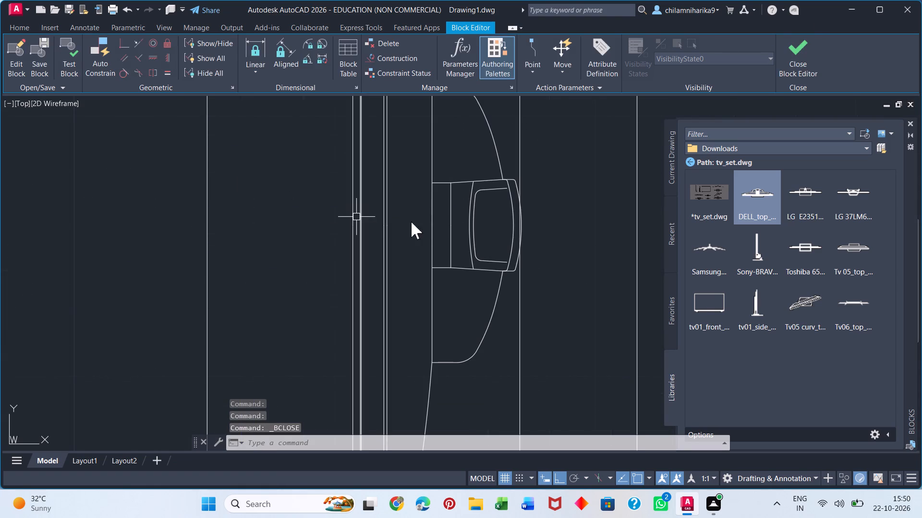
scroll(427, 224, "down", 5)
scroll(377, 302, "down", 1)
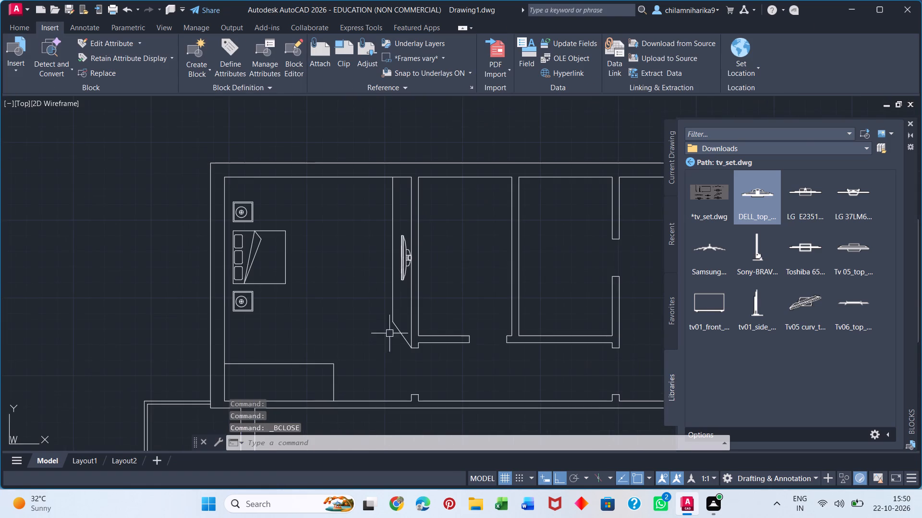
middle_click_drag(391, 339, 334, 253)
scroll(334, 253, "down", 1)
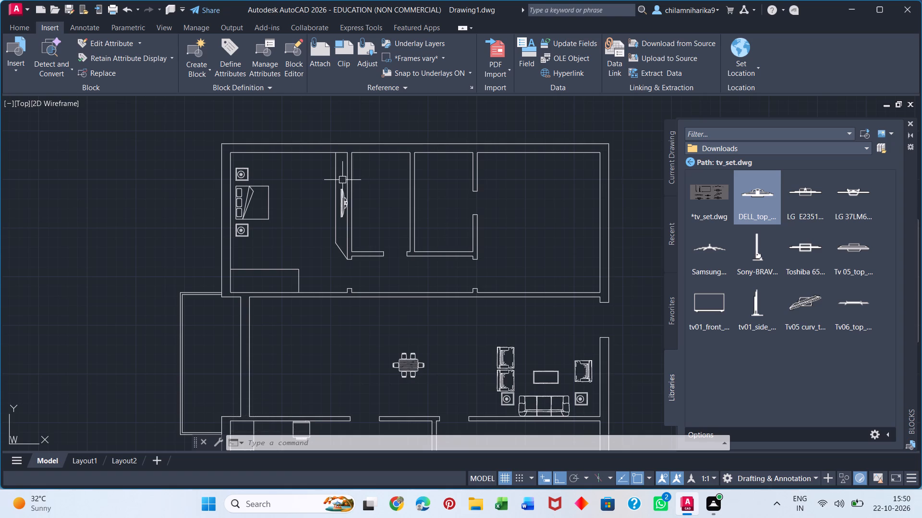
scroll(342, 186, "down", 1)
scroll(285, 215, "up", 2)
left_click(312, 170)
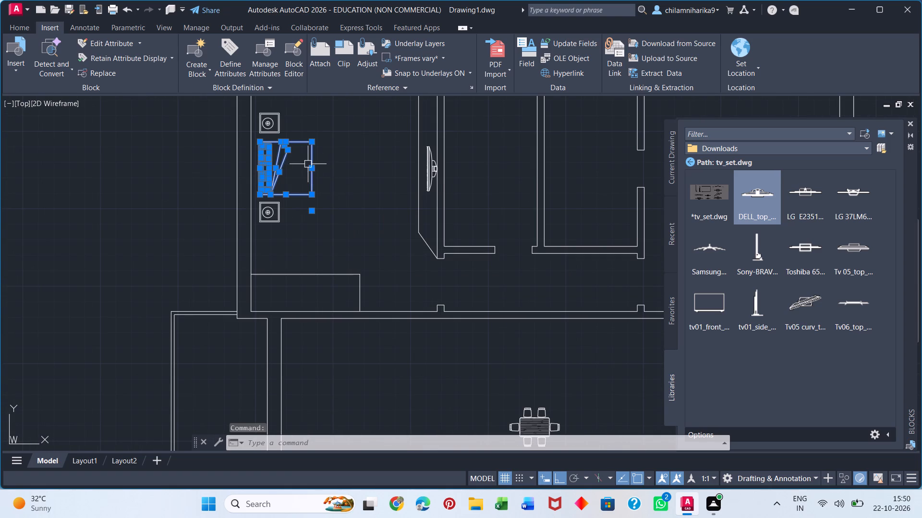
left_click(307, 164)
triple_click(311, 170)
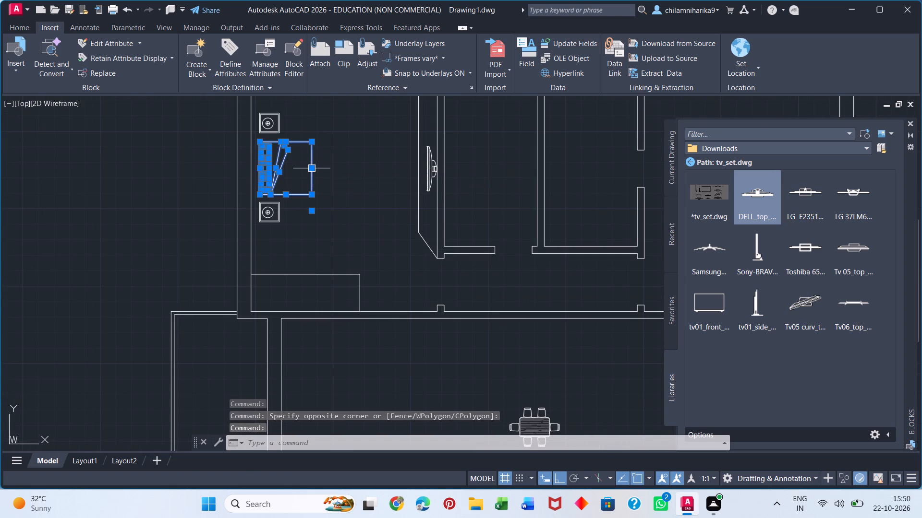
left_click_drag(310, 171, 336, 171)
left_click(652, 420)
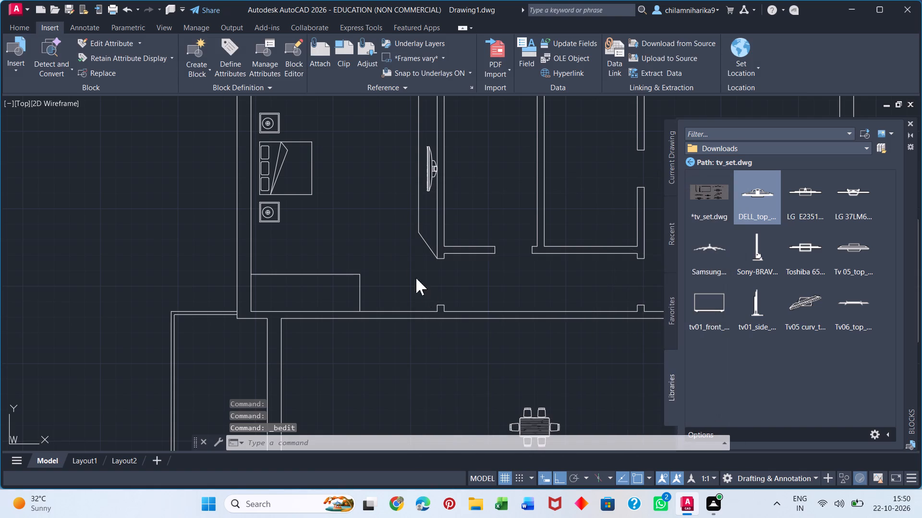
Open the bed block of the leftmost bedroom in the Block Editor.
left_click(312, 192)
right_click(421, 158)
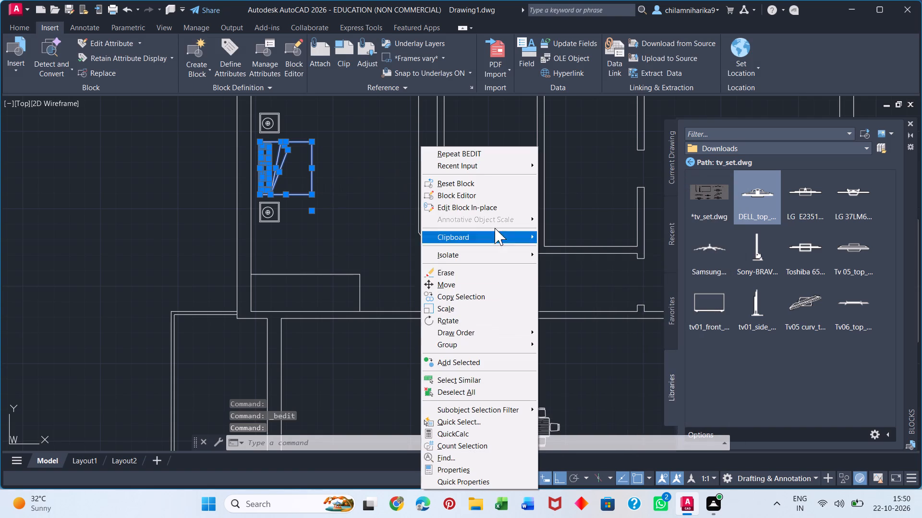
left_click(465, 192)
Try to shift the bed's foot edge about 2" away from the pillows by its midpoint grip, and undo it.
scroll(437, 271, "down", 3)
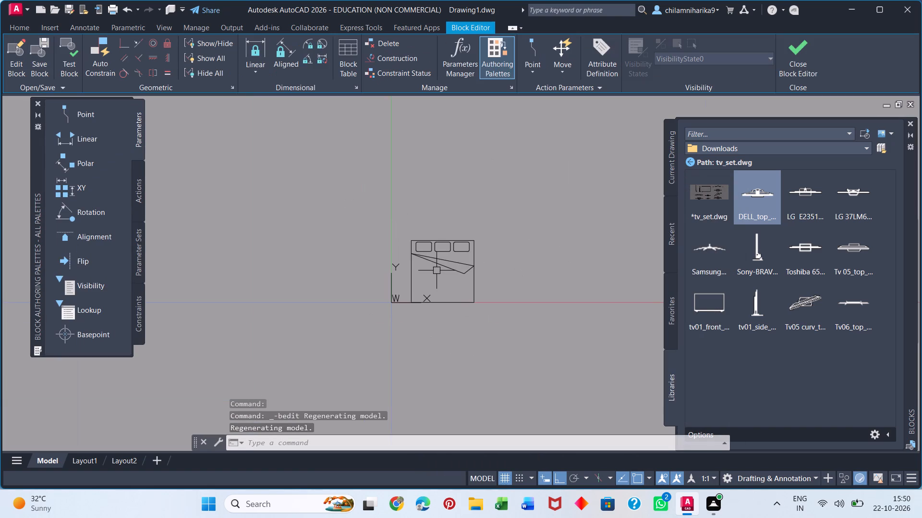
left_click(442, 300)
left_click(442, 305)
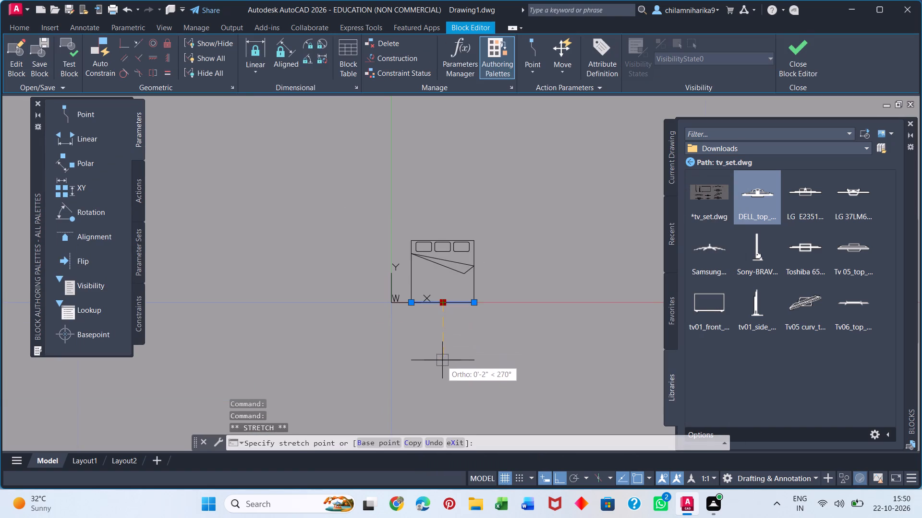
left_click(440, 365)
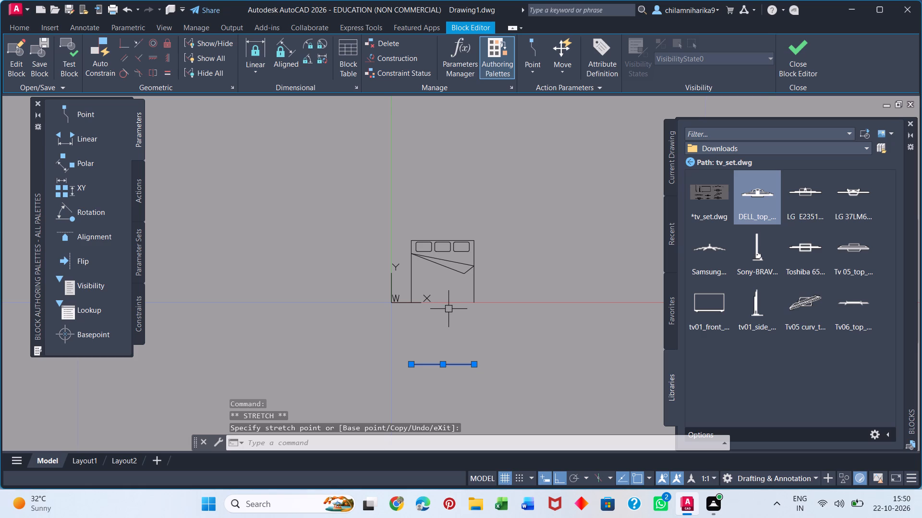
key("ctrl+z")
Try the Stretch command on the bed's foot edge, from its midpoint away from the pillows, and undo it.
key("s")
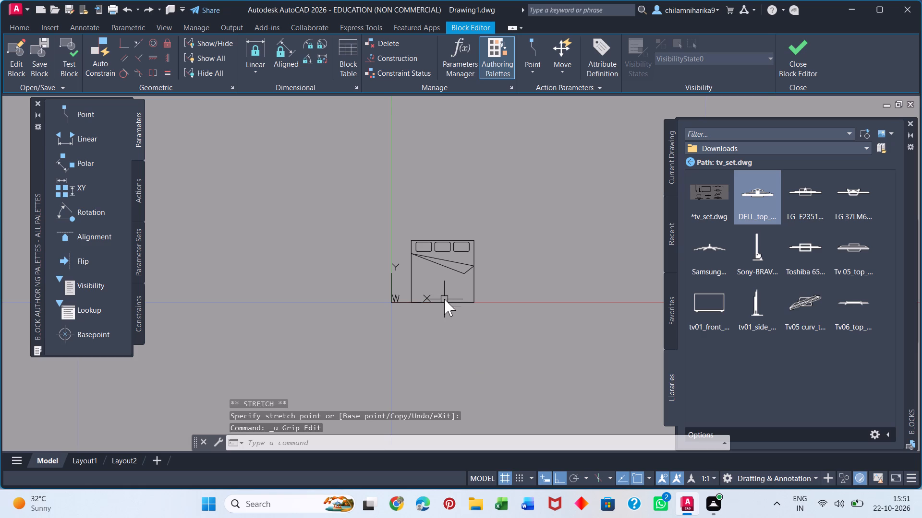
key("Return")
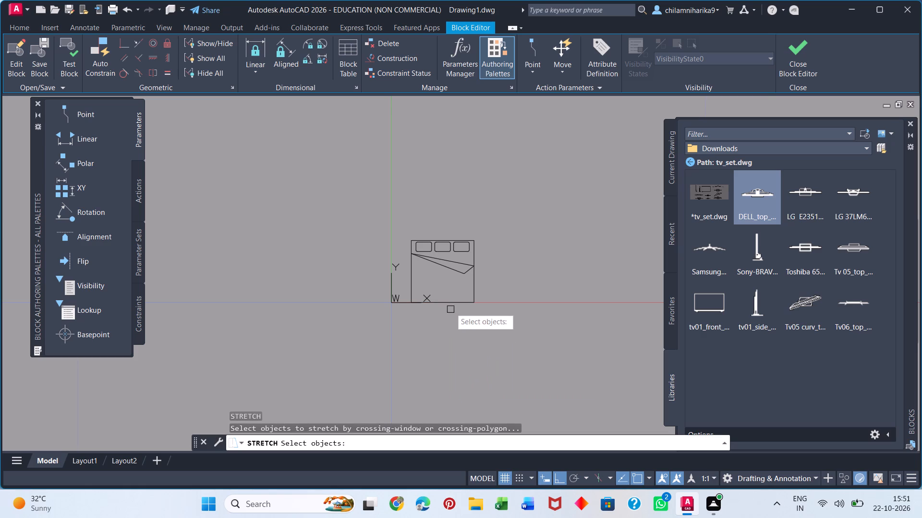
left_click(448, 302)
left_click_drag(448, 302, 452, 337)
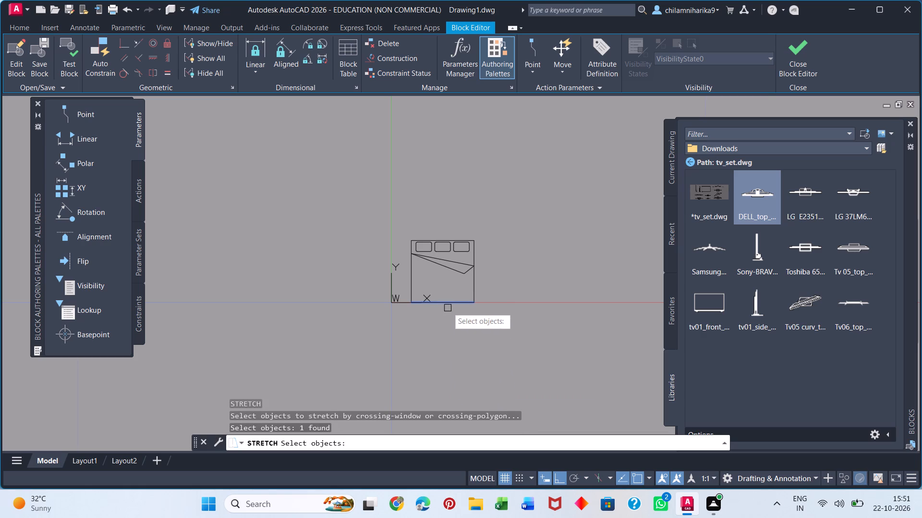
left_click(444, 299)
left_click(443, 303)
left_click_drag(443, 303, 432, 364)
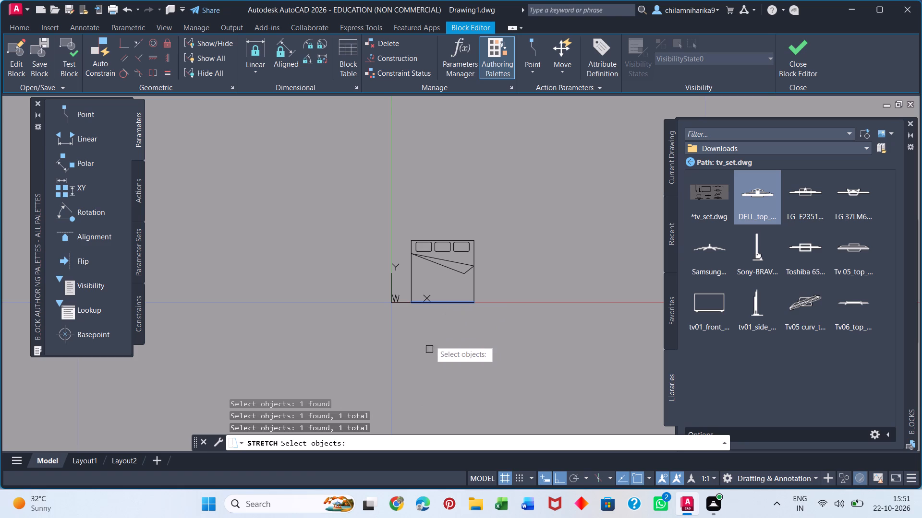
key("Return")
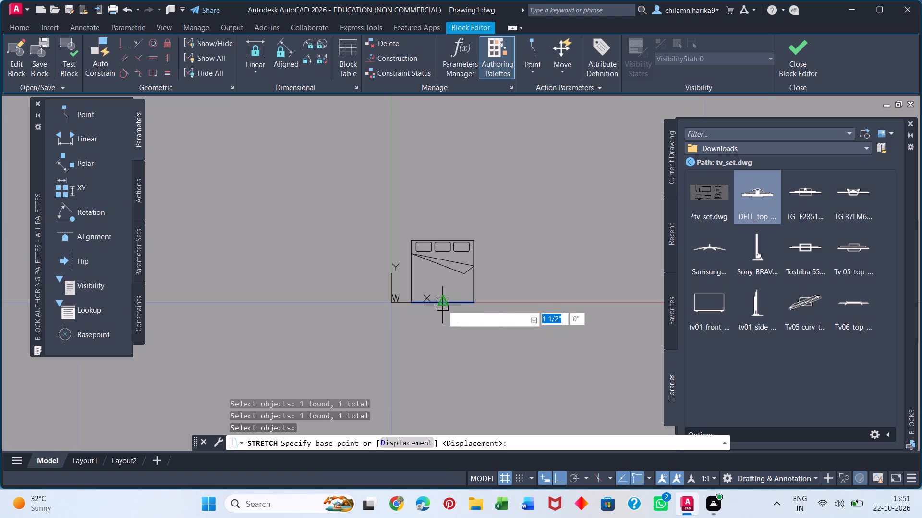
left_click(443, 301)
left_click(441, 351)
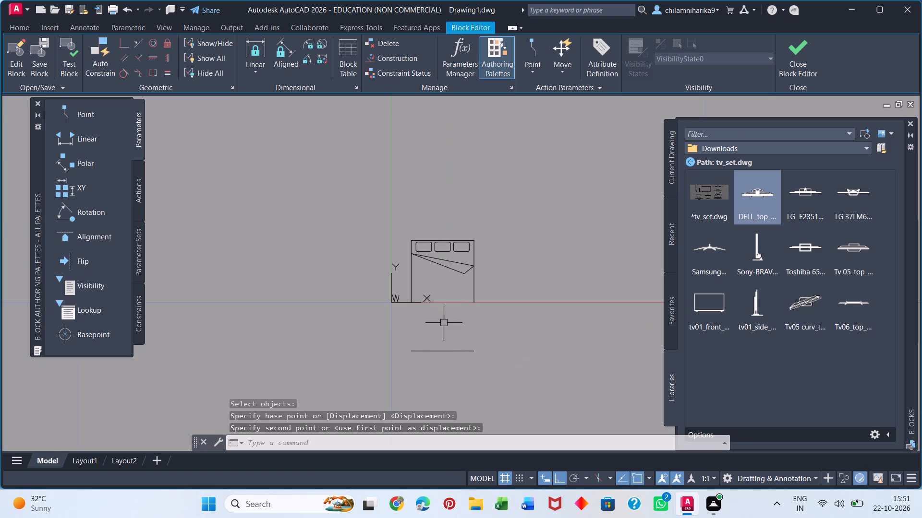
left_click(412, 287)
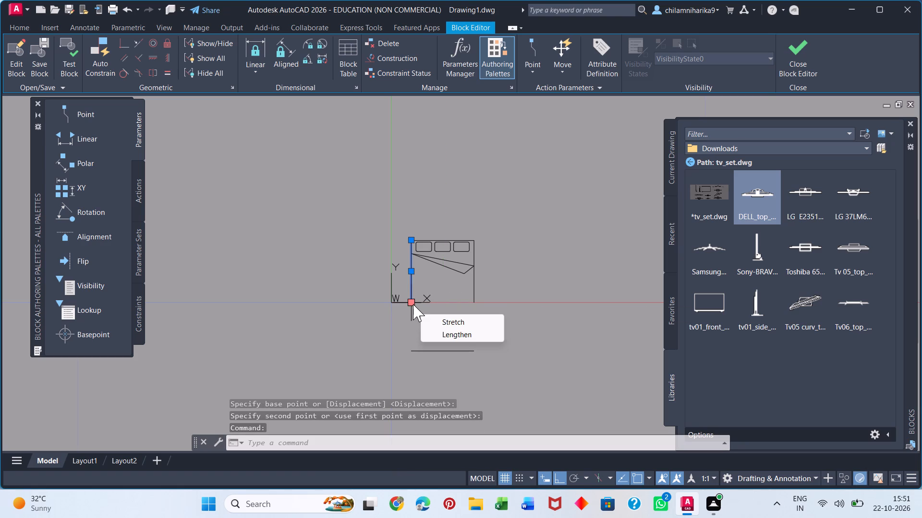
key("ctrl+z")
Move the bed's foot edge straight away from the pillows by its midpoint grip to lengthen the bed.
scroll(437, 302, "up", 2)
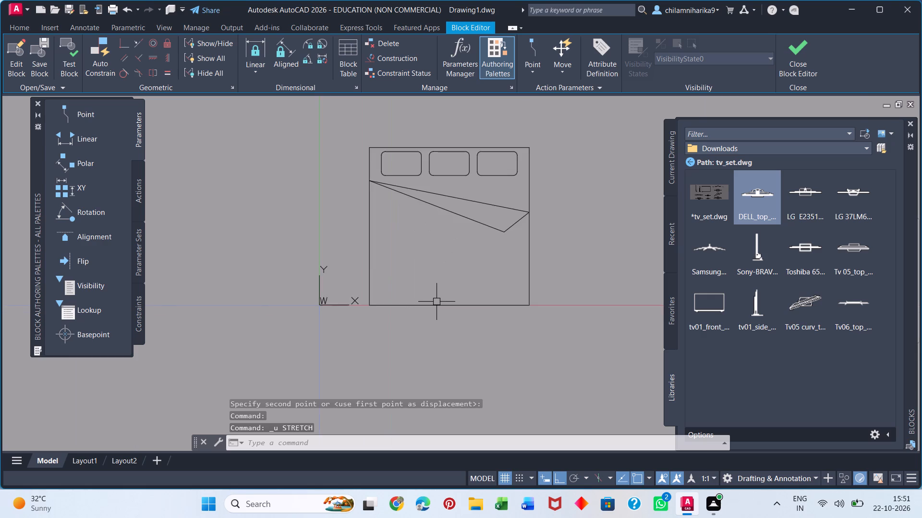
scroll(437, 302, "up", 2)
left_click(432, 313)
left_click(468, 312)
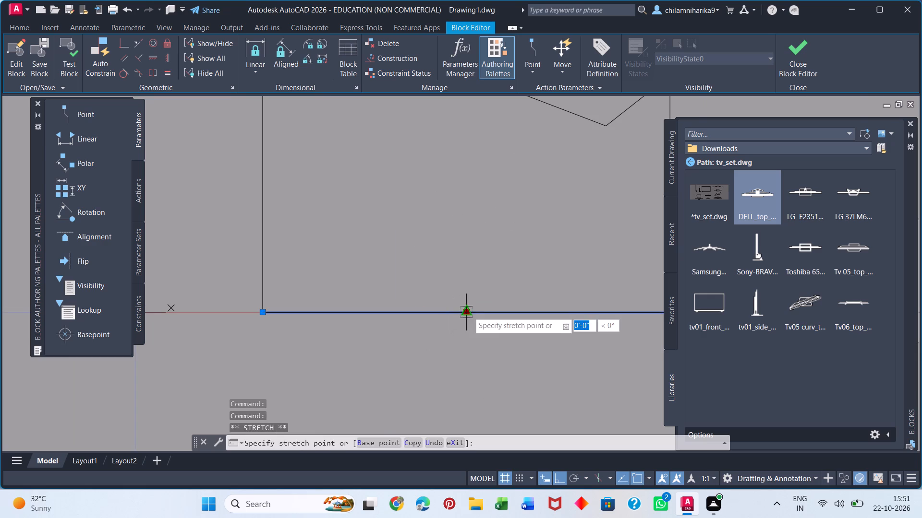
left_click(466, 393)
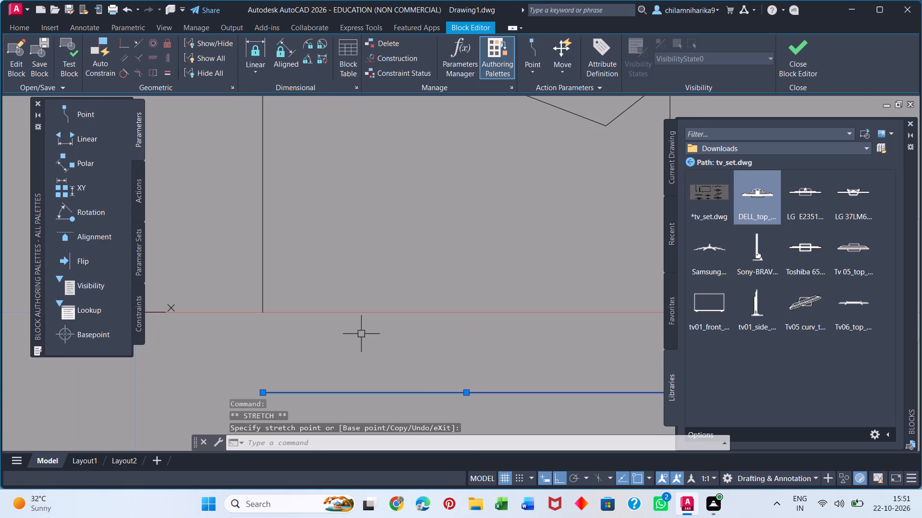
Stretch the bed's left side edge down to the left end of the moved foot edge.
left_click(263, 304)
left_click(265, 311)
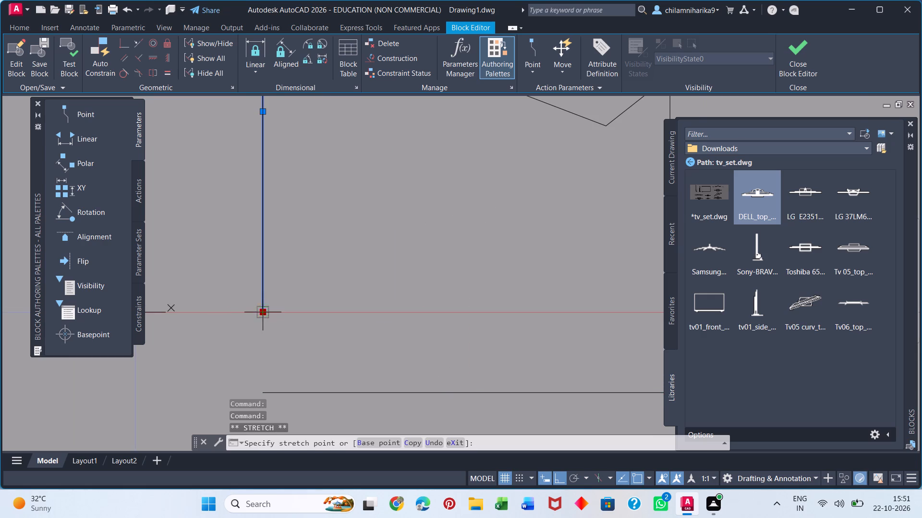
left_click(263, 393)
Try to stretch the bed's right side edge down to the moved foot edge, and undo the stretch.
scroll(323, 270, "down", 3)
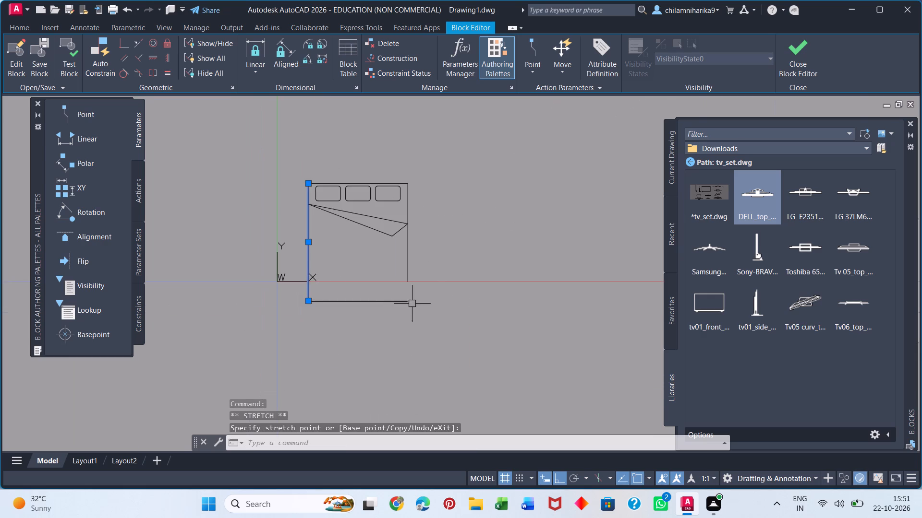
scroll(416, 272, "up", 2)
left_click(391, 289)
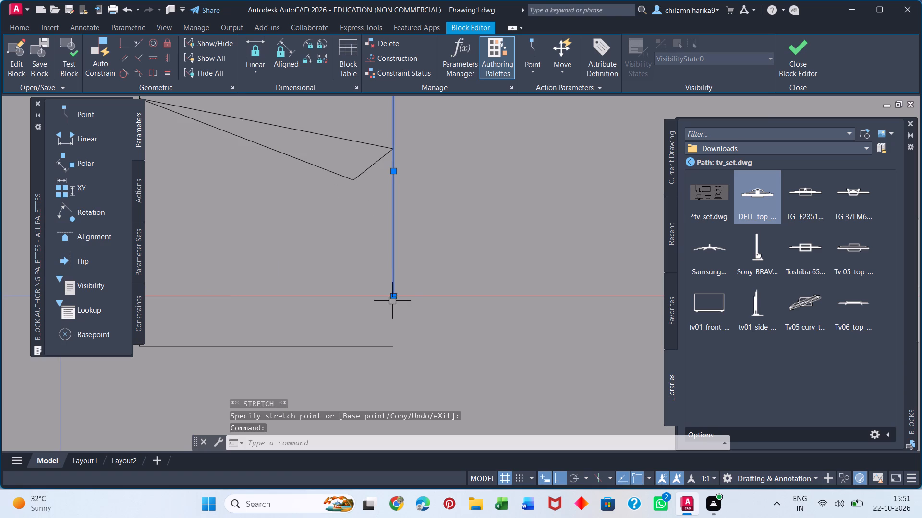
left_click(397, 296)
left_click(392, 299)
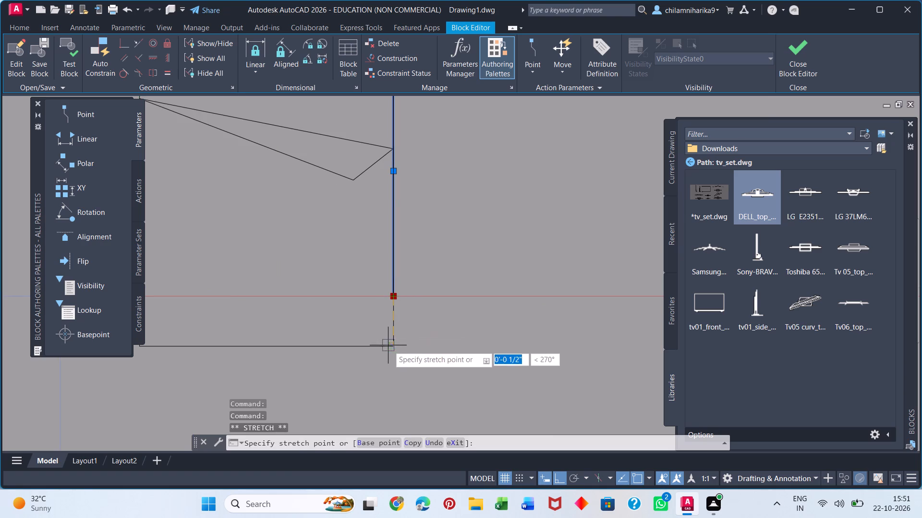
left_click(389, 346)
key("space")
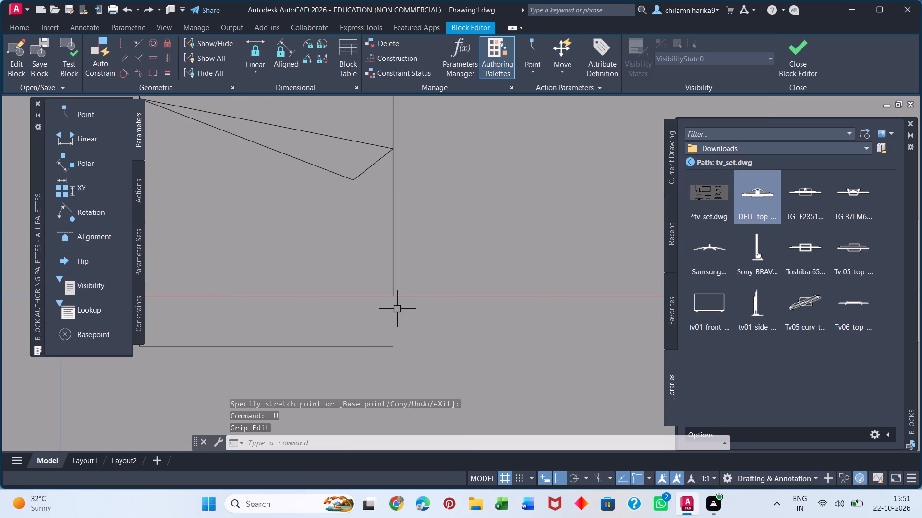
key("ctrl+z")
Stretch the bed's right side edge down to the right end of the foot edge, closing the bed outline.
scroll(383, 278, "down", 4)
scroll(431, 281, "up", 1)
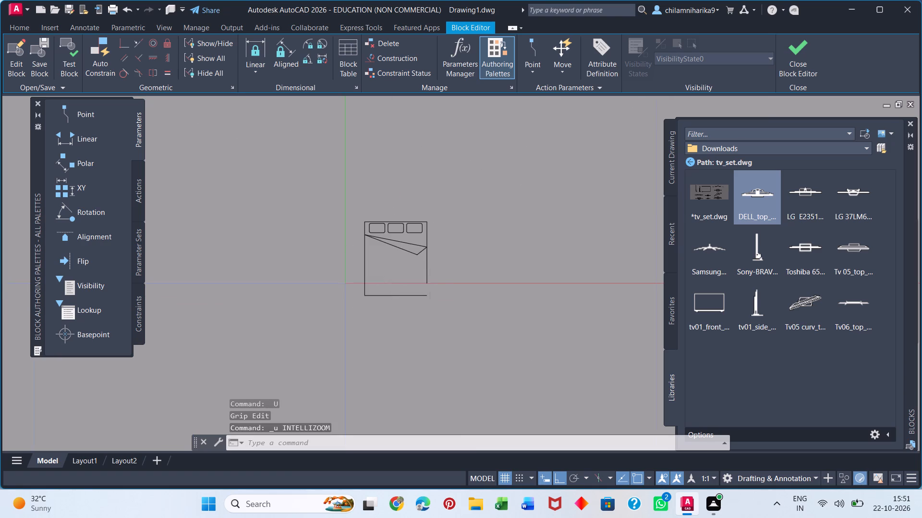
scroll(431, 281, "up", 1)
left_click(418, 279)
left_click(420, 287)
left_click(418, 319)
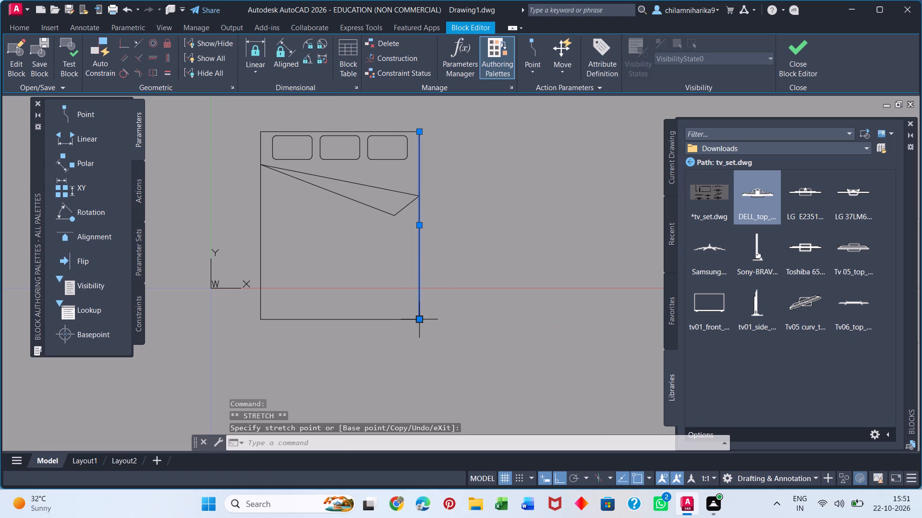
key("Escape")
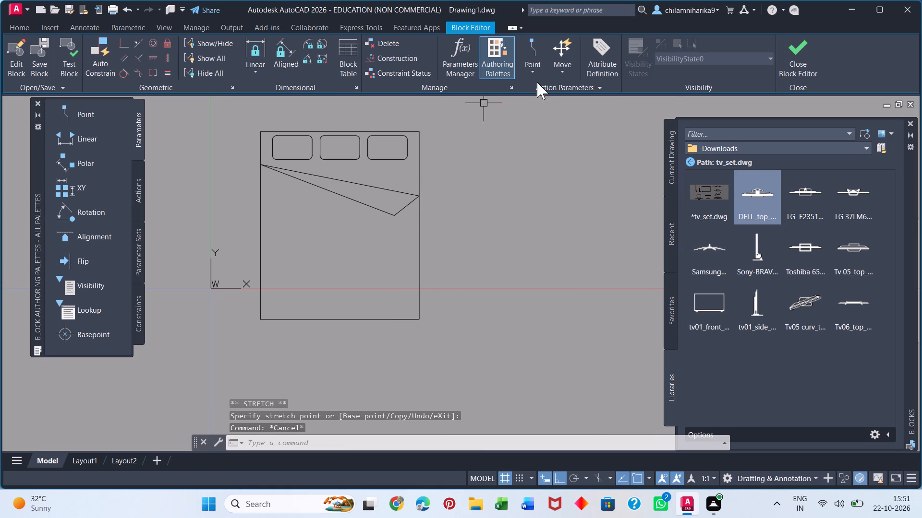
Close the Block Editor, saving the changes to the bed block.
left_click(800, 70)
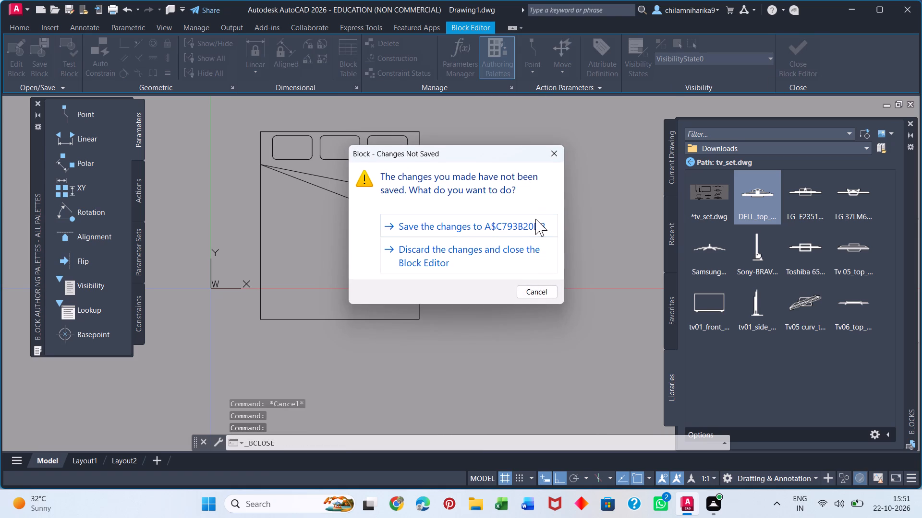
left_click(535, 219)
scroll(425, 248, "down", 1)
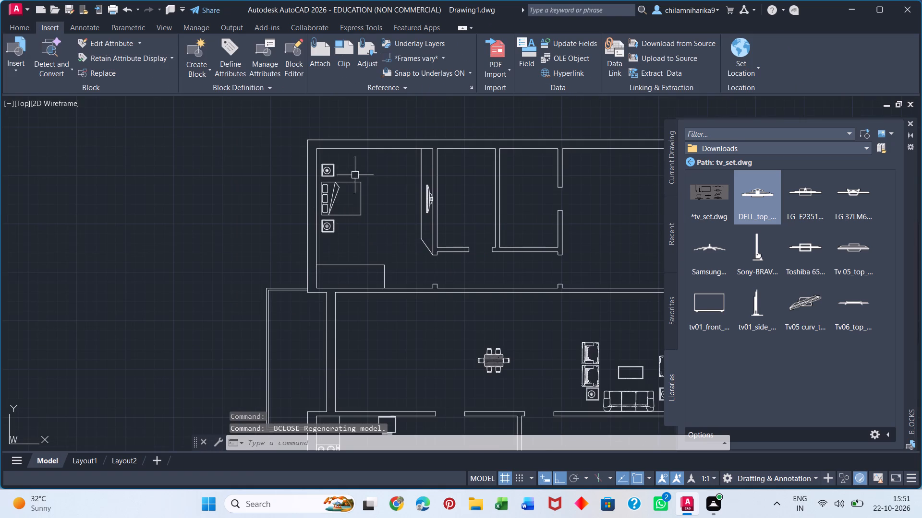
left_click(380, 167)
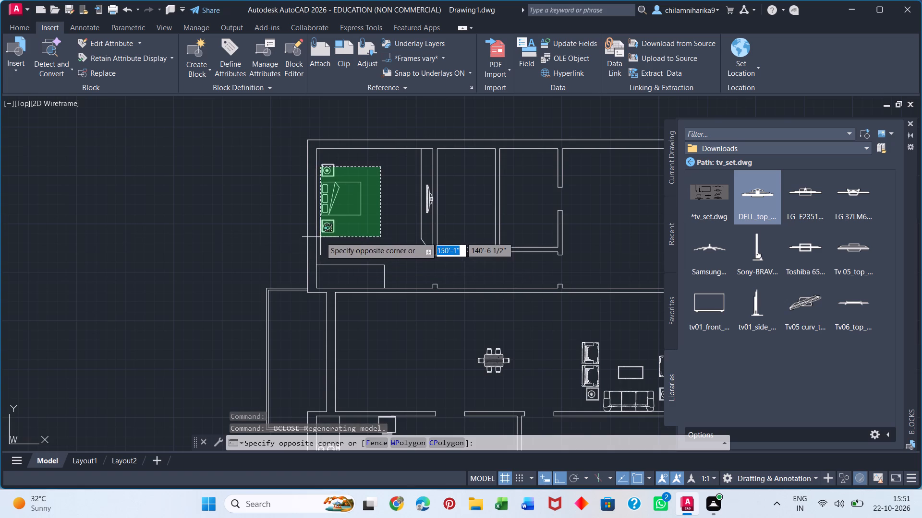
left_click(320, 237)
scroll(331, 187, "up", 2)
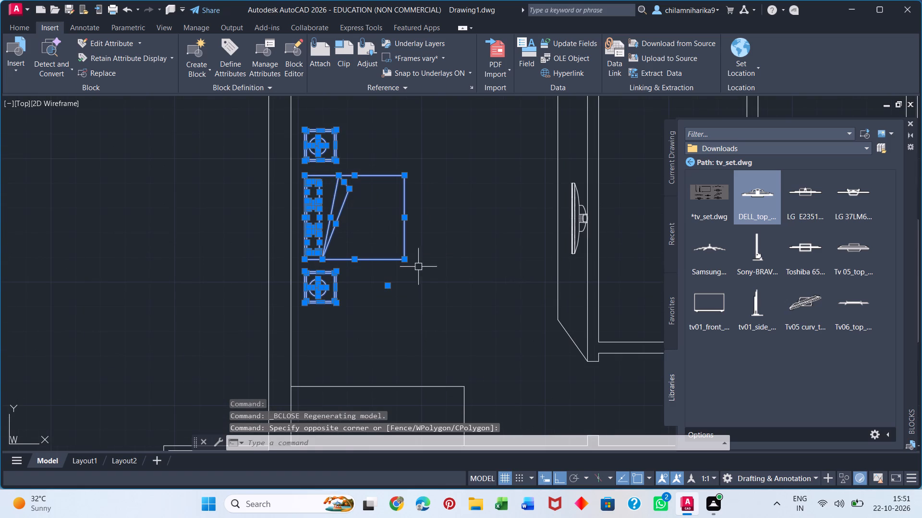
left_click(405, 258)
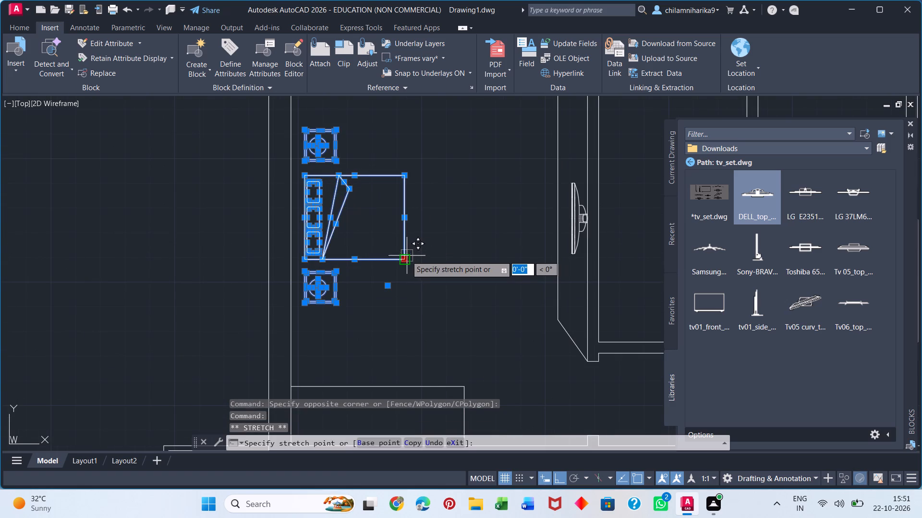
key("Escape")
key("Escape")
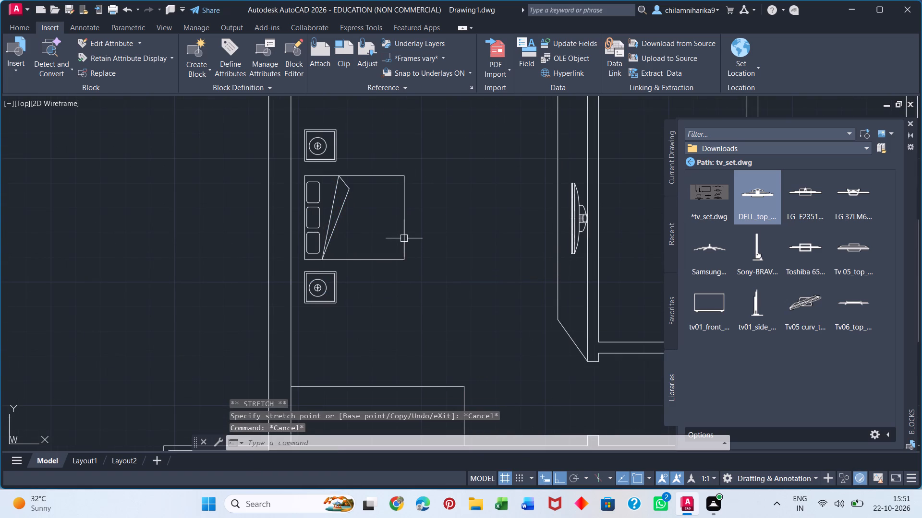
Open the bed block in the Block Editor and erase its foot edge line.
left_click(404, 237)
right_click(404, 236)
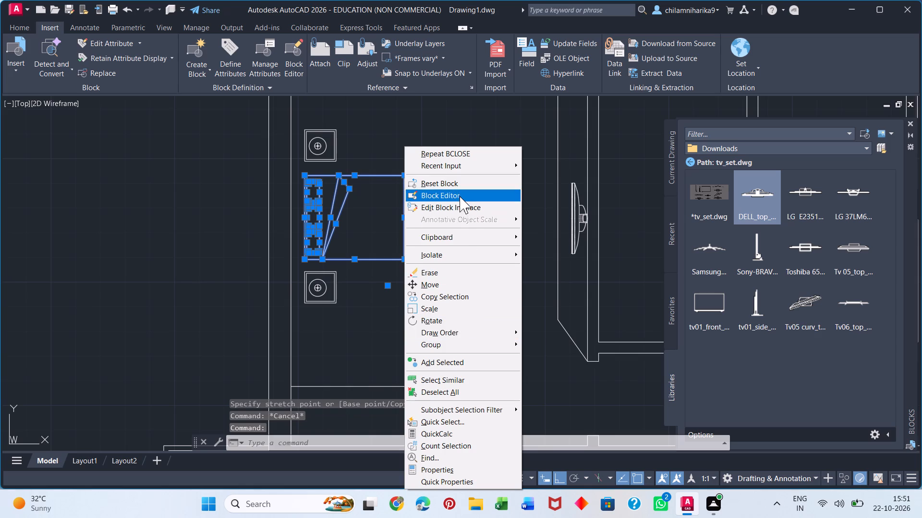
left_click(460, 196)
scroll(478, 307, "down", 3)
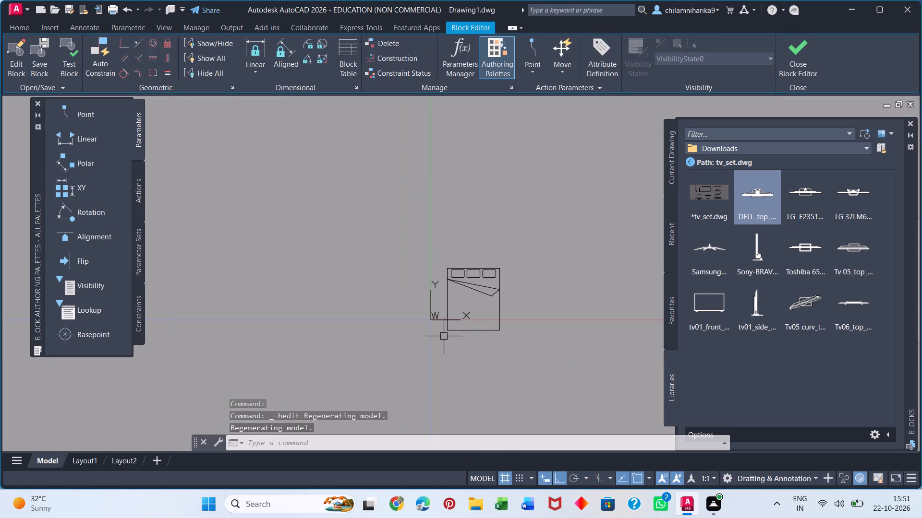
scroll(449, 329, "up", 3)
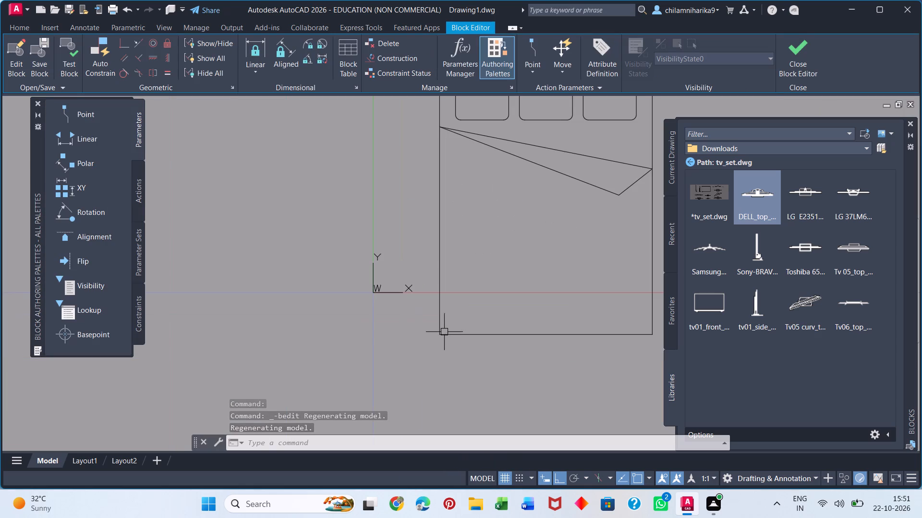
left_click(462, 335)
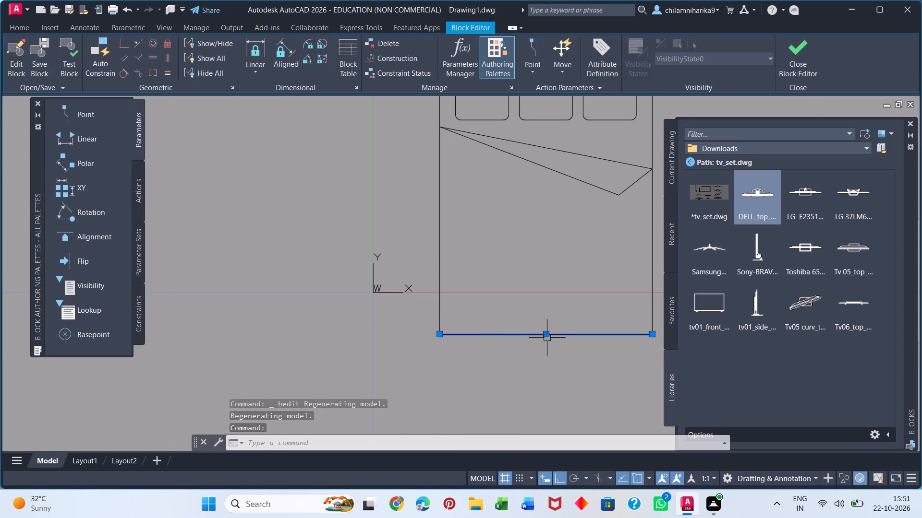
left_click(440, 336)
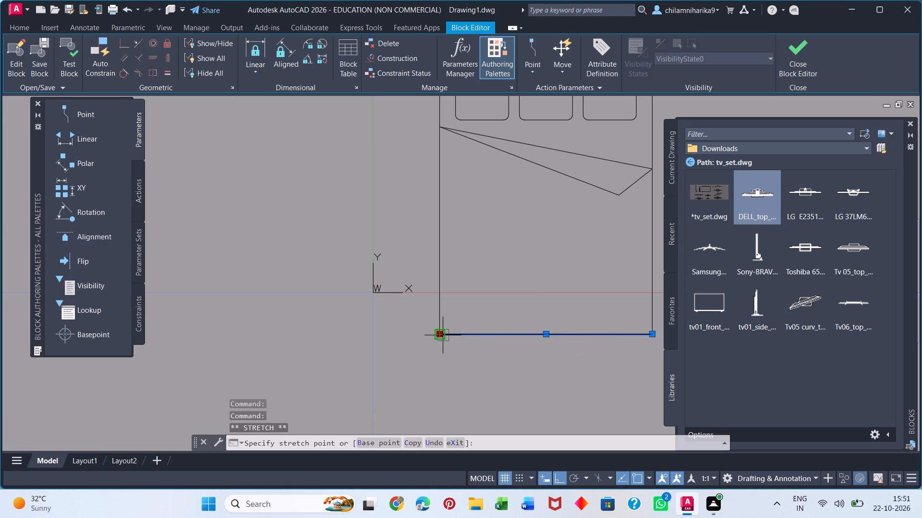
key("Escape")
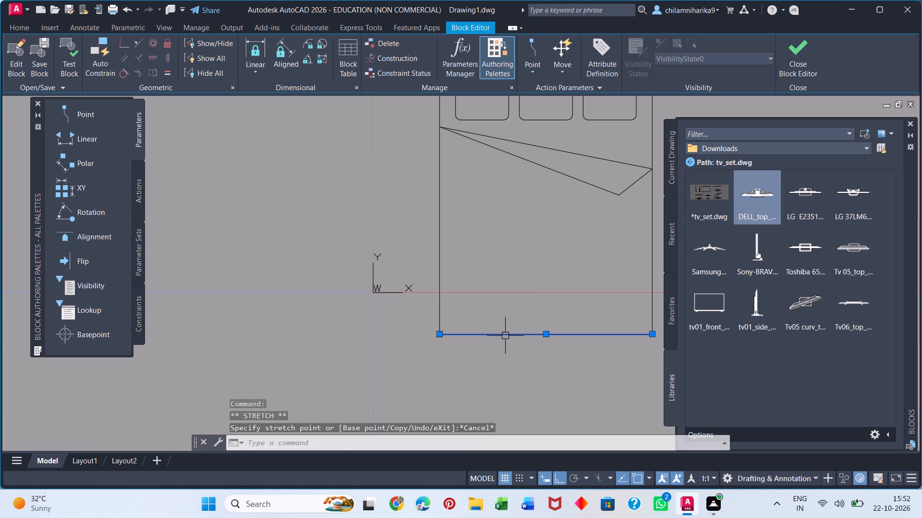
key("Delete")
scroll(451, 296, "down", 3)
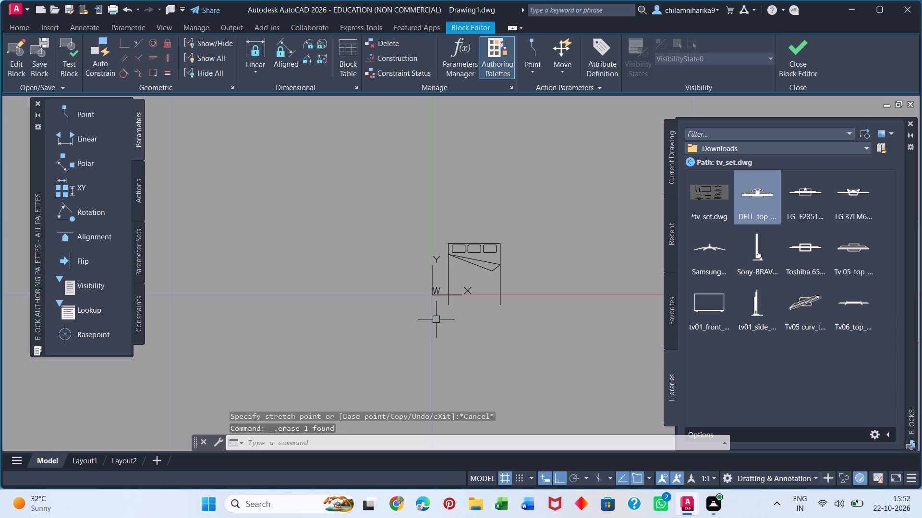
With Ortho on, draw a horizontal foot line from the lower end of the bed's right side to beyond its left side.
key("F8")
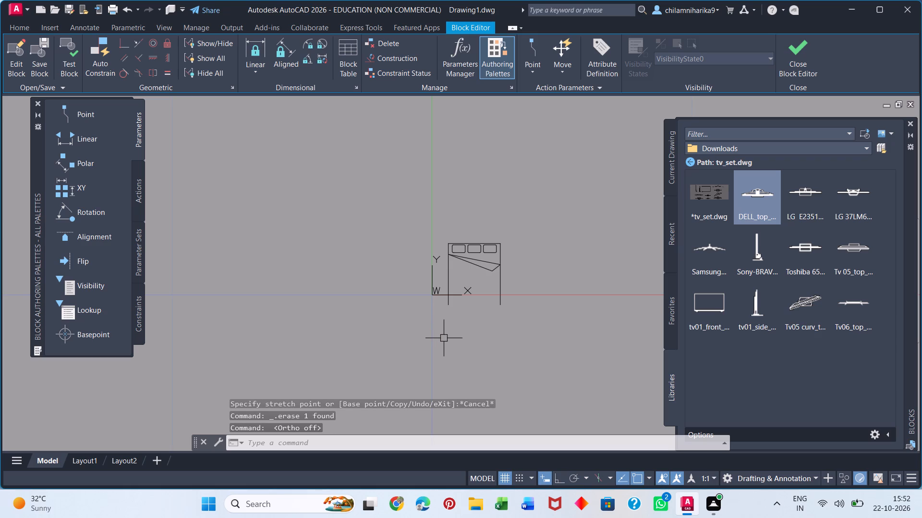
key("F8")
key("l")
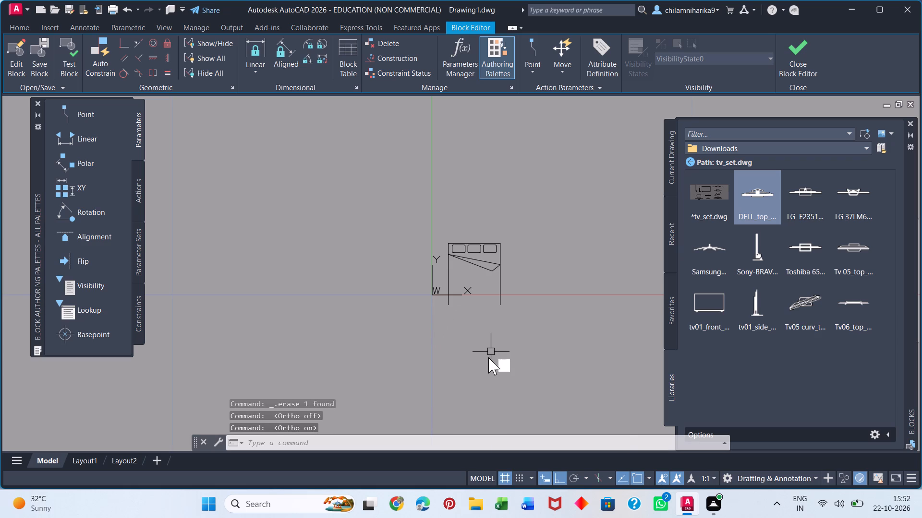
key("Return")
left_click(502, 307)
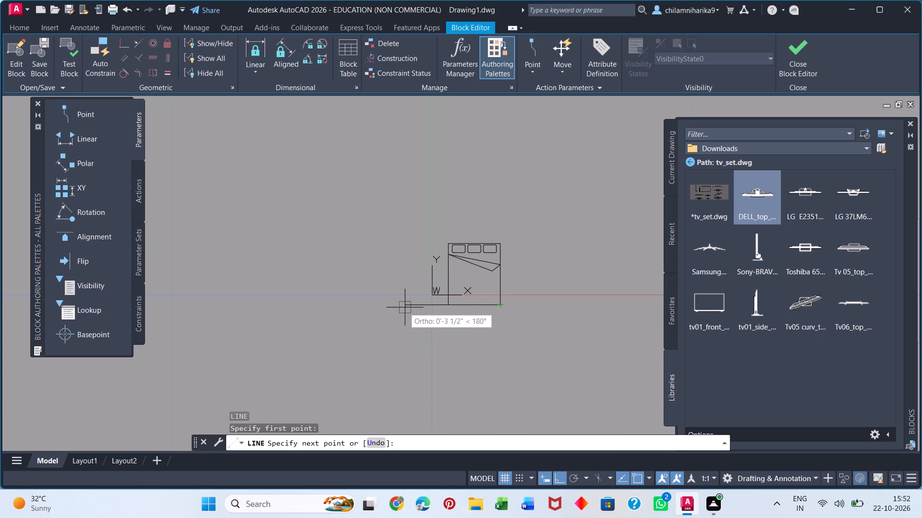
left_click(399, 308)
scroll(407, 287, "up", 3)
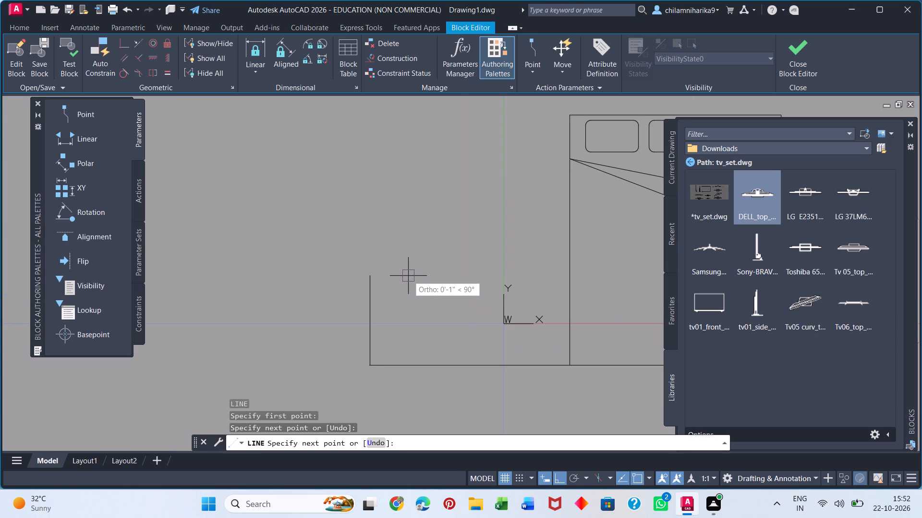
key("space")
Trim the part of the new foot line that extends beyond the bed's left side.
type("TR")
key("Return")
left_click(434, 365)
middle_click_drag(430, 354, 386, 350)
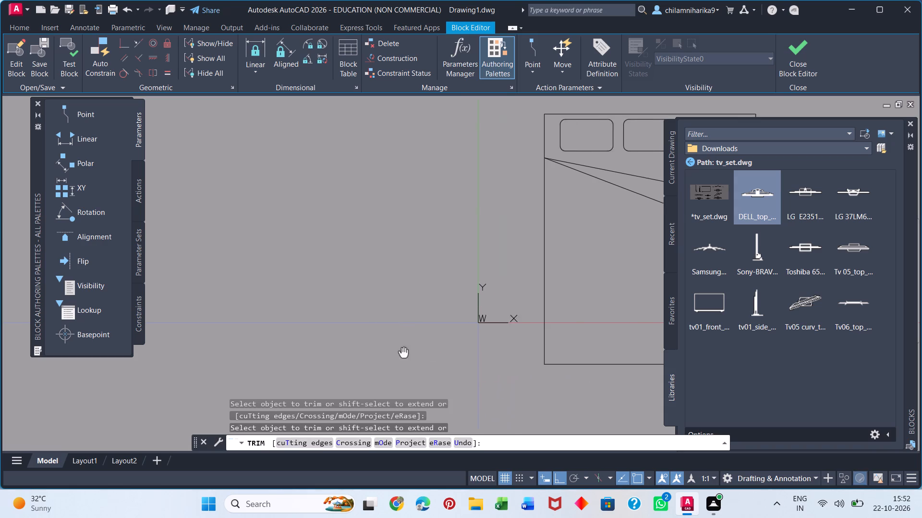
middle_click_drag(386, 350, 280, 345)
scroll(434, 348, "up", 3)
scroll(382, 390, "up", 6)
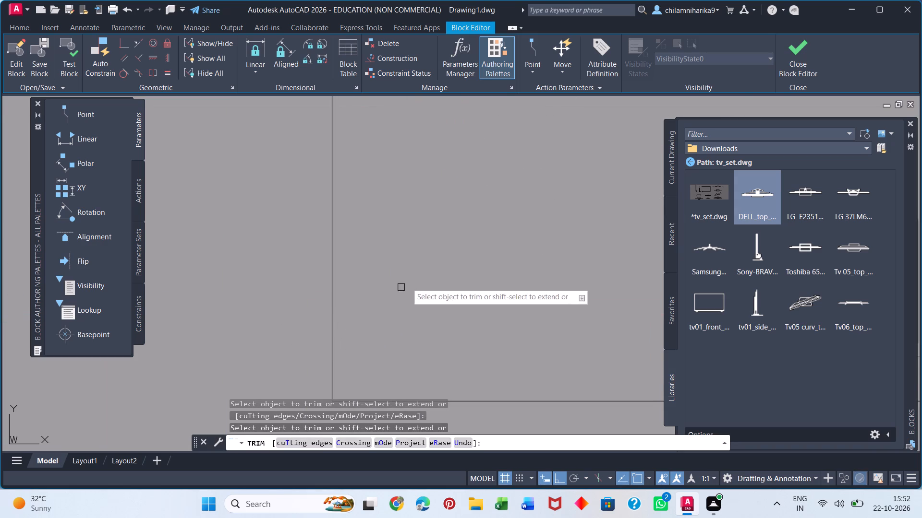
scroll(407, 283, "down", 4)
scroll(593, 267, "down", 4)
middle_click_drag(556, 257, 299, 303)
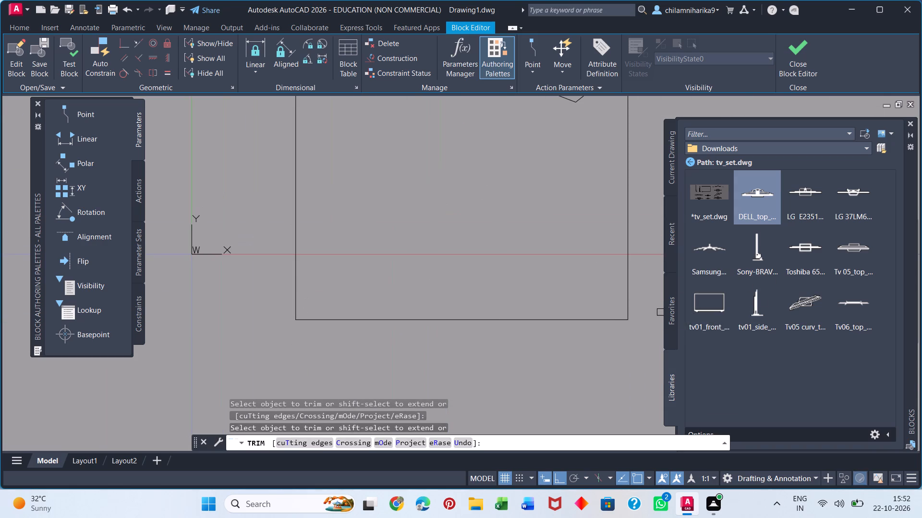
scroll(649, 320, "up", 1)
key("space")
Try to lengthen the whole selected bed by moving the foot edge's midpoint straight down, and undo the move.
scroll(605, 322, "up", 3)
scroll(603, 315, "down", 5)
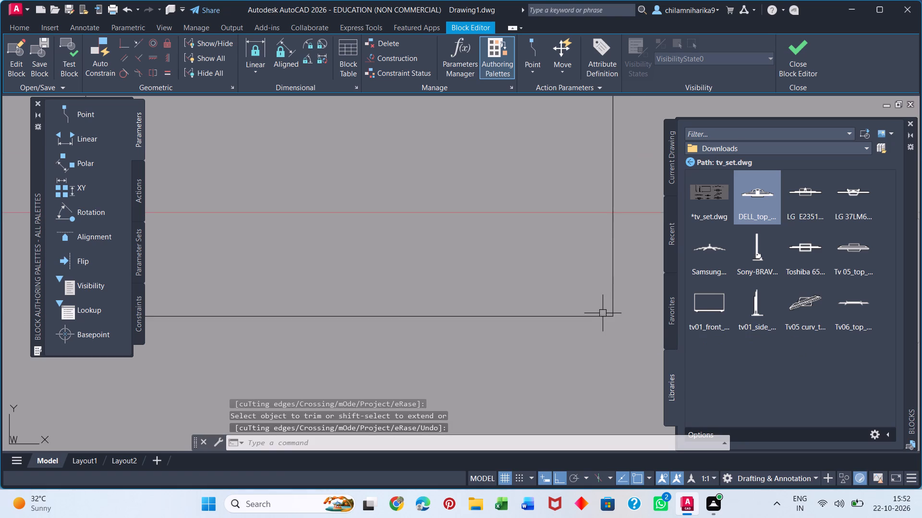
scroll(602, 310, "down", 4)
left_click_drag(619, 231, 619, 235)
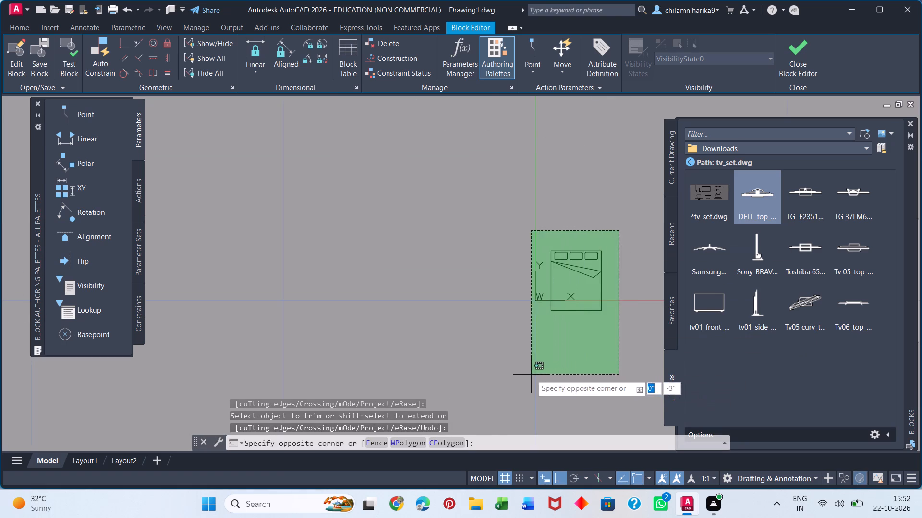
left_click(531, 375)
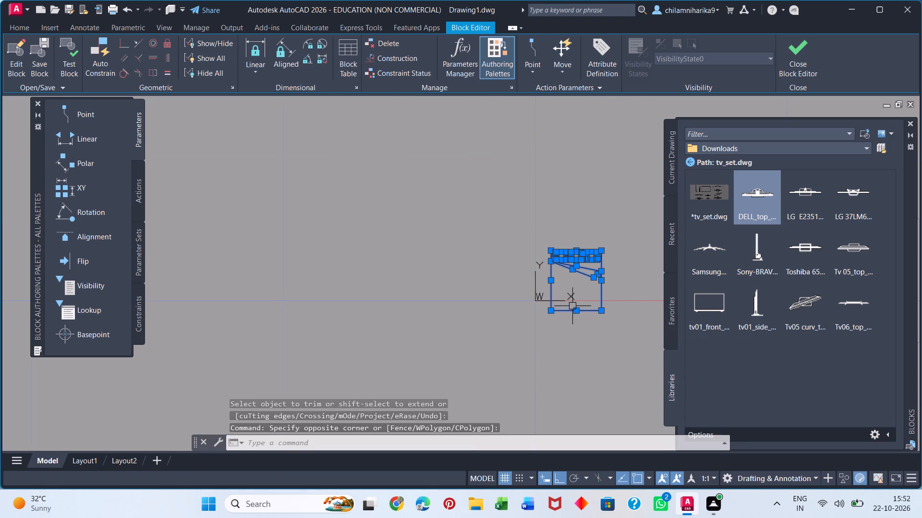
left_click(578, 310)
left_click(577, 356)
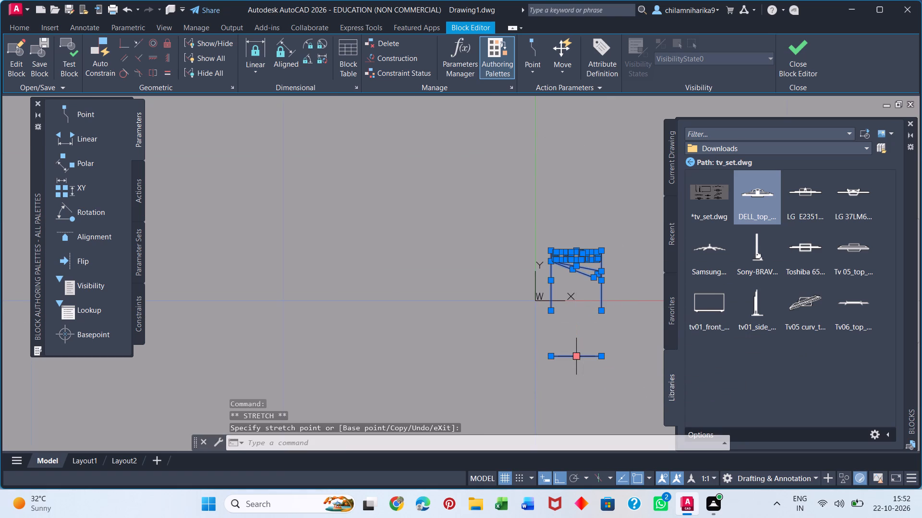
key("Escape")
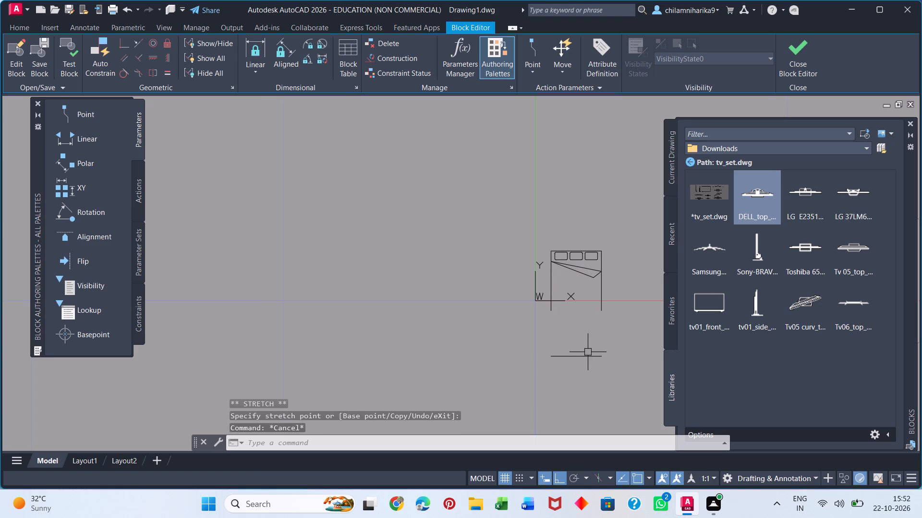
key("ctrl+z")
Close the Block Editor, saving the changes to the bed block.
left_click(801, 50)
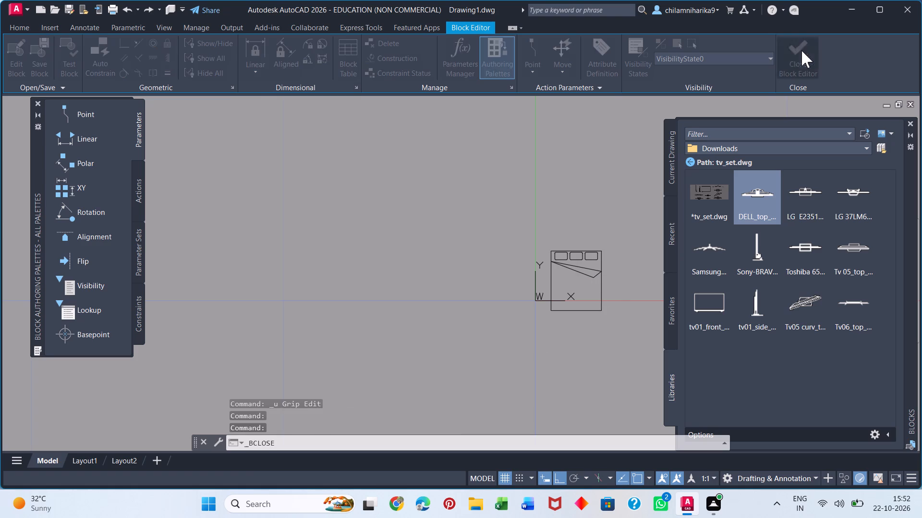
left_click(522, 208)
left_click(528, 223)
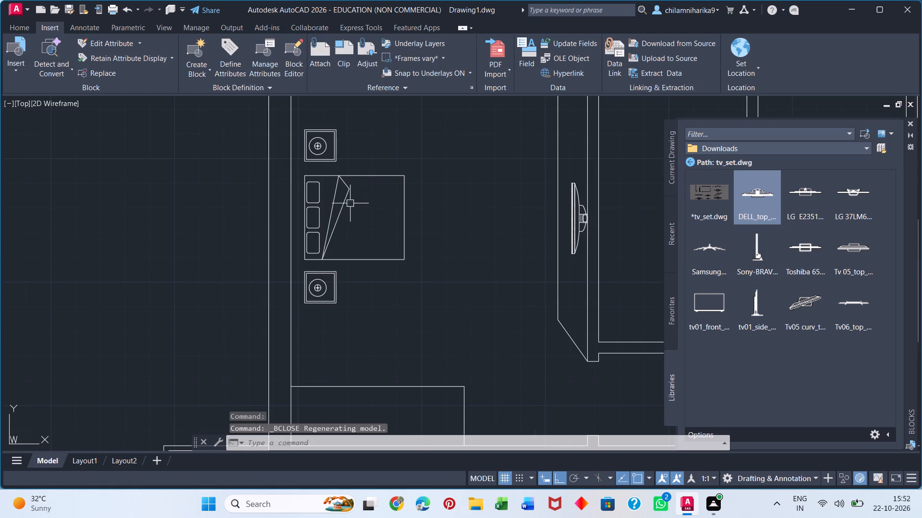
Copy the leftmost bedroom's bed and both side tables horizontally into the rightmost upper bedroom, using the bed's lower foot corner as base point.
scroll(516, 224, "down", 2)
scroll(437, 188, "up", 2)
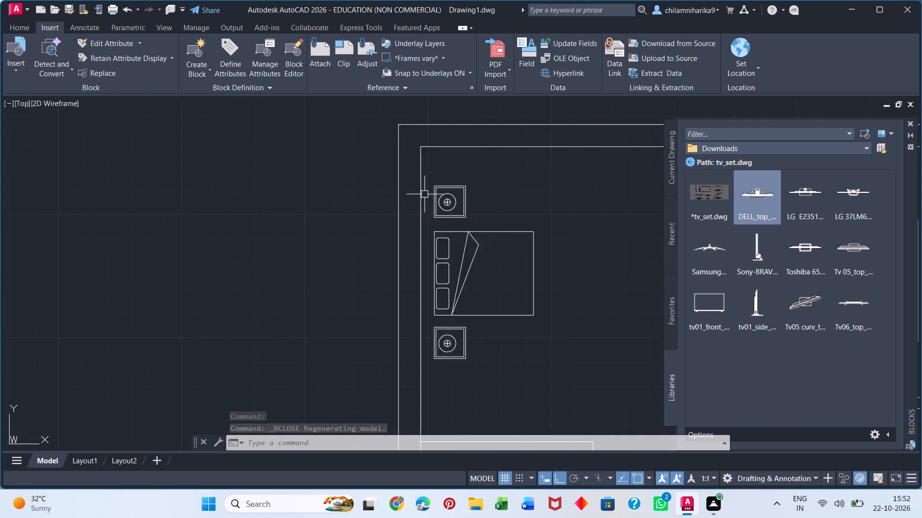
scroll(425, 191, "up", 1)
left_click(425, 177)
middle_click_drag(454, 324, 444, 170)
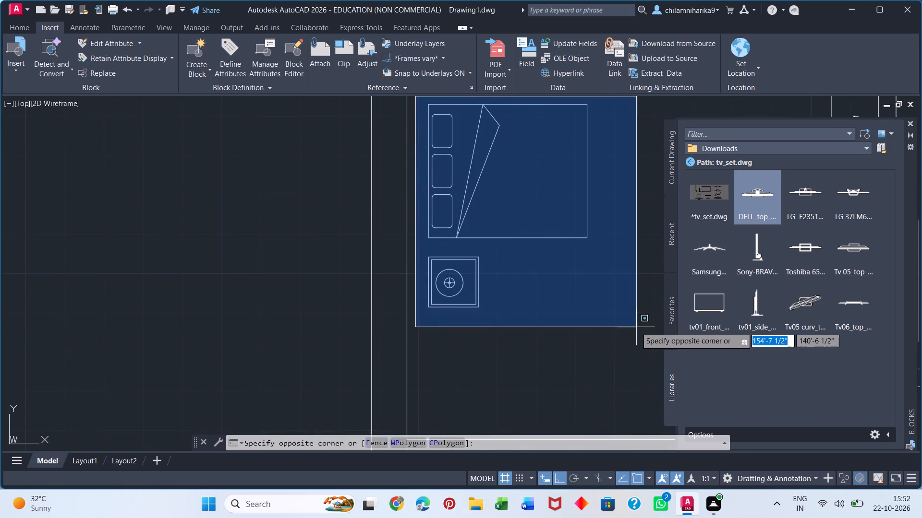
left_click(628, 327)
scroll(491, 343, "down", 2)
middle_click_drag(525, 331, 442, 329)
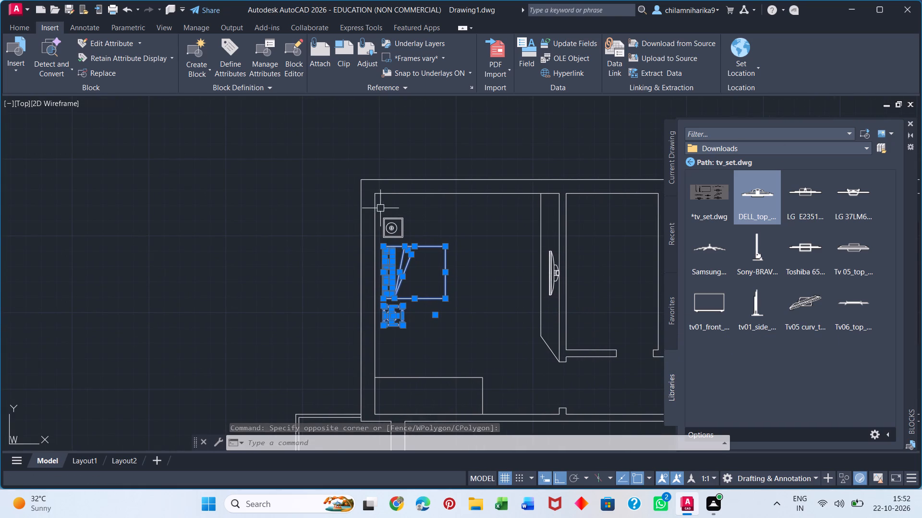
left_click(380, 208)
left_click(479, 352)
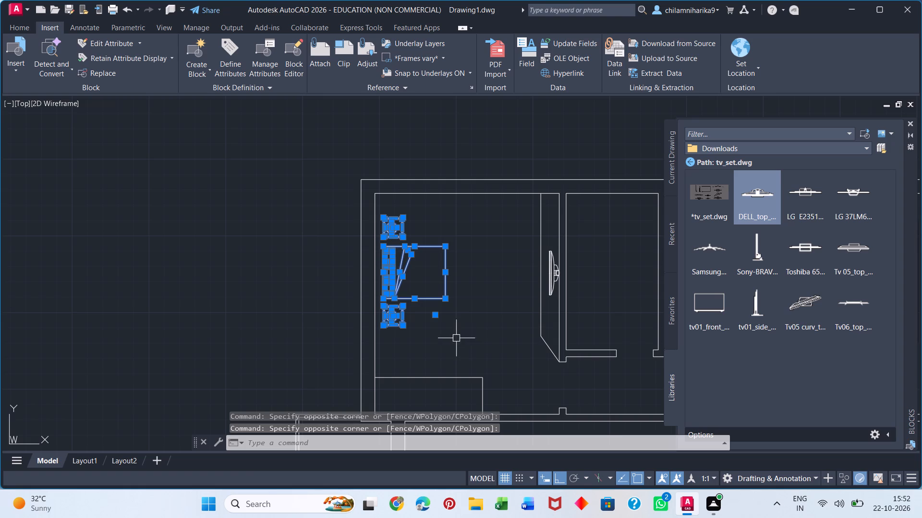
key("c")
key("o")
key("Return")
left_click(446, 295)
scroll(431, 304, "down", 1)
middle_click_drag(401, 319, 83, 333)
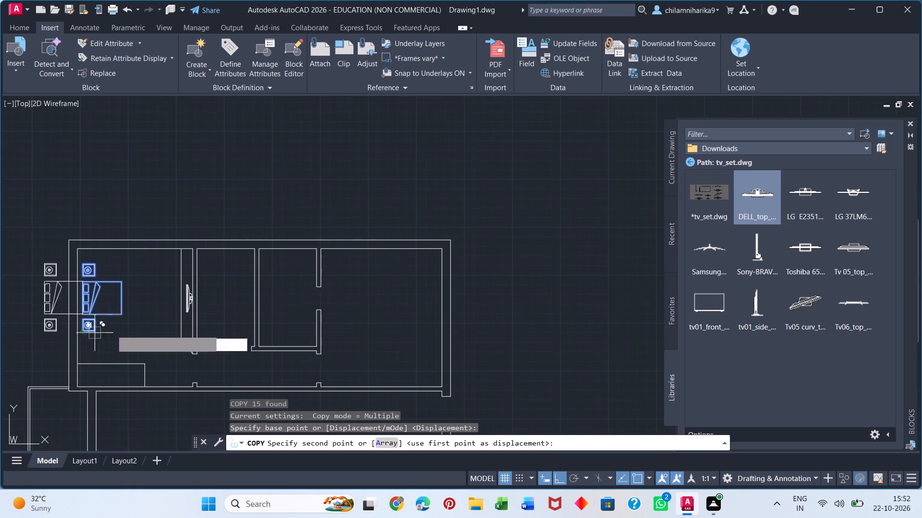
left_click(402, 375)
Turn Ortho off and place another copy of the bed and side tables in the lower-right bedroom, about 36'-0" from the original at 311°.
middle_click_drag(364, 460, 351, 365)
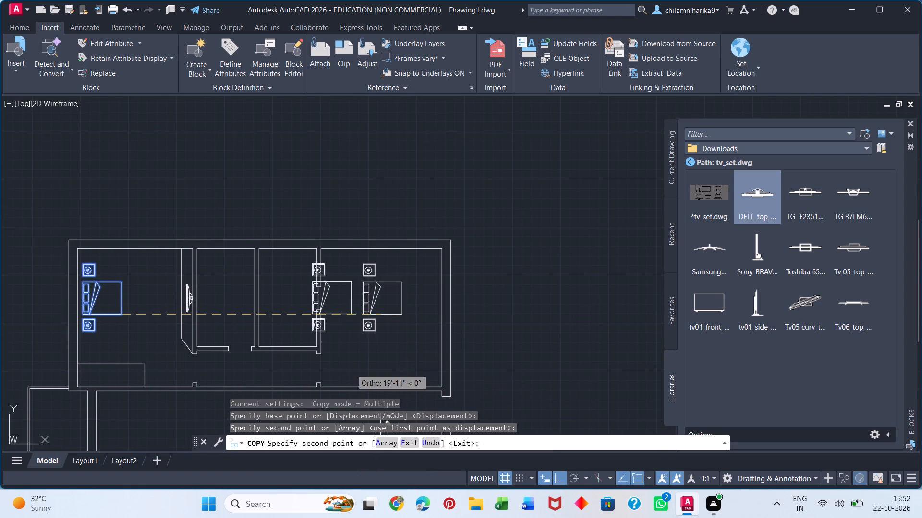
middle_click_drag(351, 365, 350, 341)
middle_click_drag(347, 344, 376, 116)
middle_click_drag(412, 382, 400, 235)
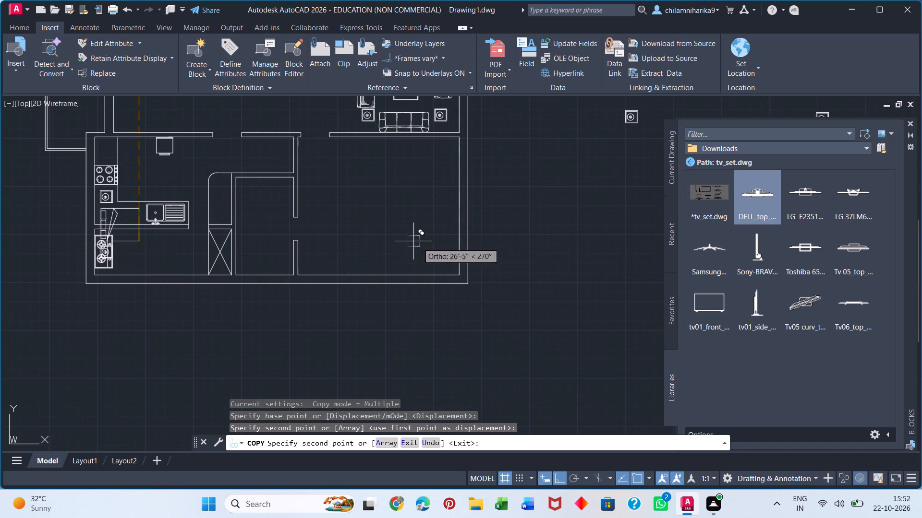
key("F8")
left_click(410, 251)
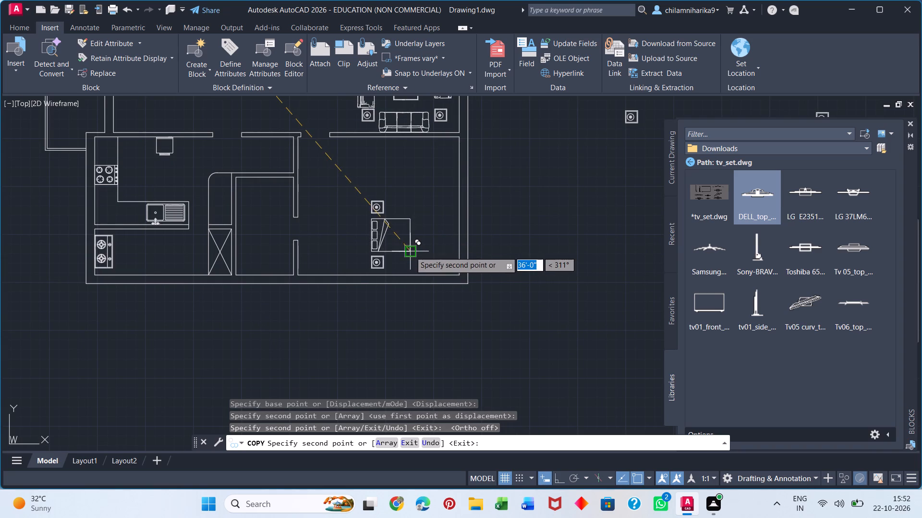
Finish copying the bed and side tables and turn Ortho mode back on.
key("space")
middle_click_drag(357, 257, 287, 517)
scroll(355, 267, "down", 1)
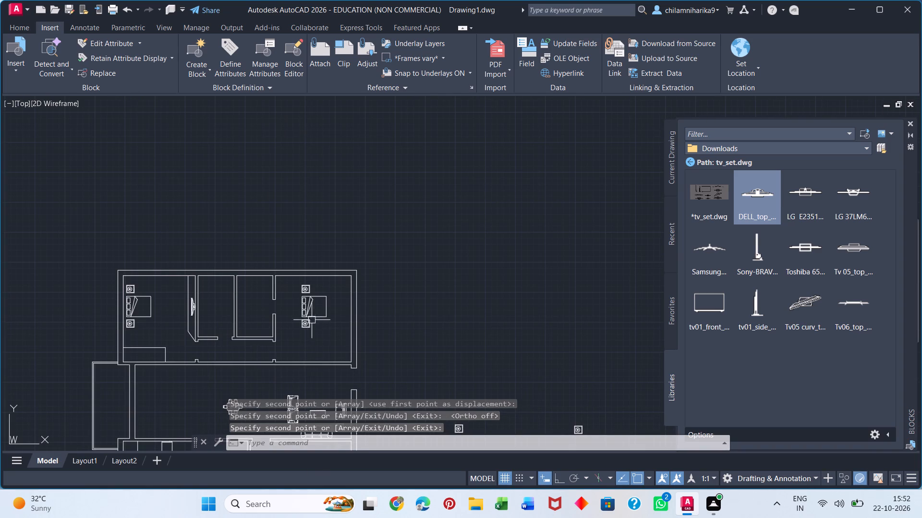
left_click(310, 317)
key("Escape")
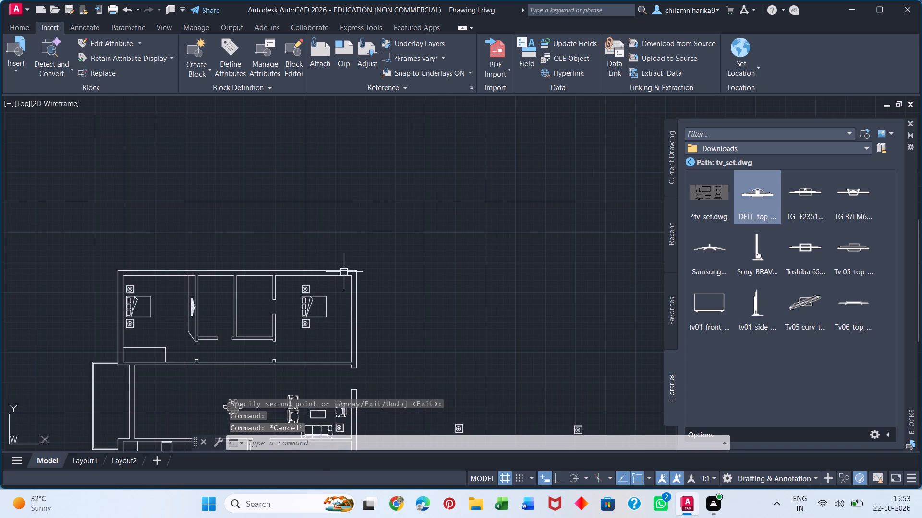
key("F8")
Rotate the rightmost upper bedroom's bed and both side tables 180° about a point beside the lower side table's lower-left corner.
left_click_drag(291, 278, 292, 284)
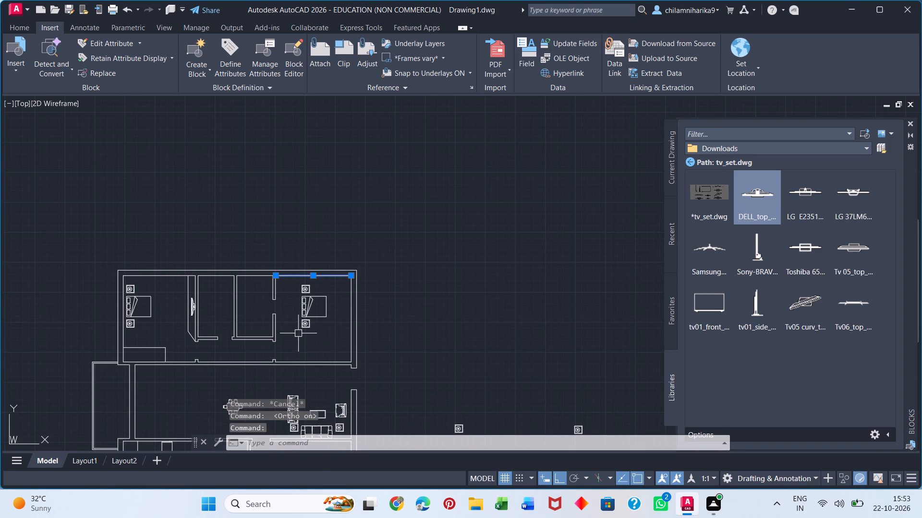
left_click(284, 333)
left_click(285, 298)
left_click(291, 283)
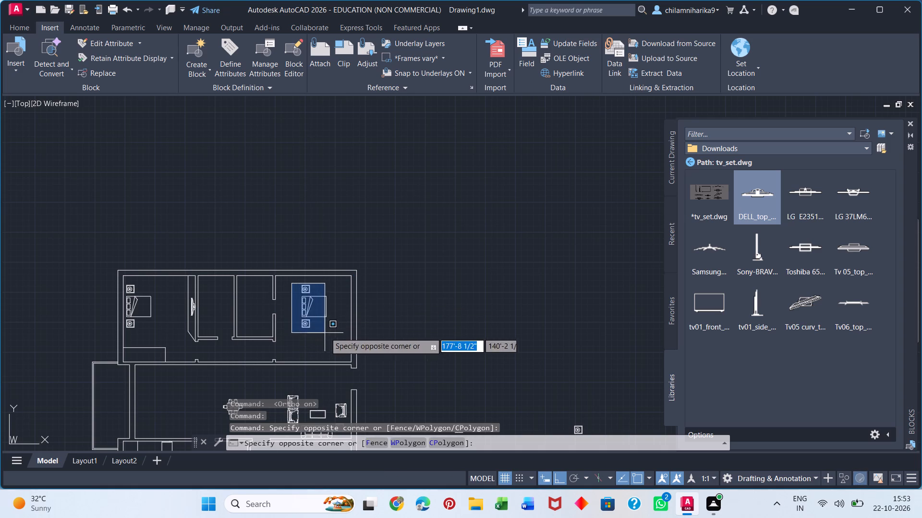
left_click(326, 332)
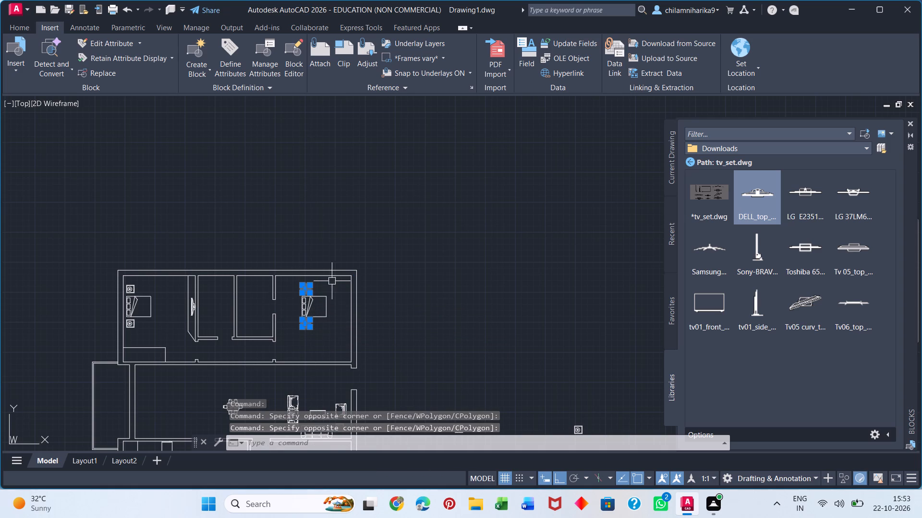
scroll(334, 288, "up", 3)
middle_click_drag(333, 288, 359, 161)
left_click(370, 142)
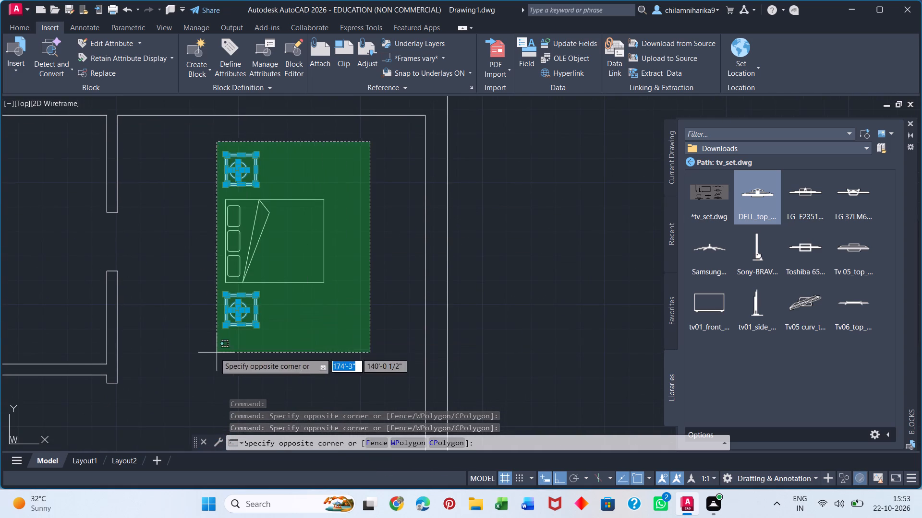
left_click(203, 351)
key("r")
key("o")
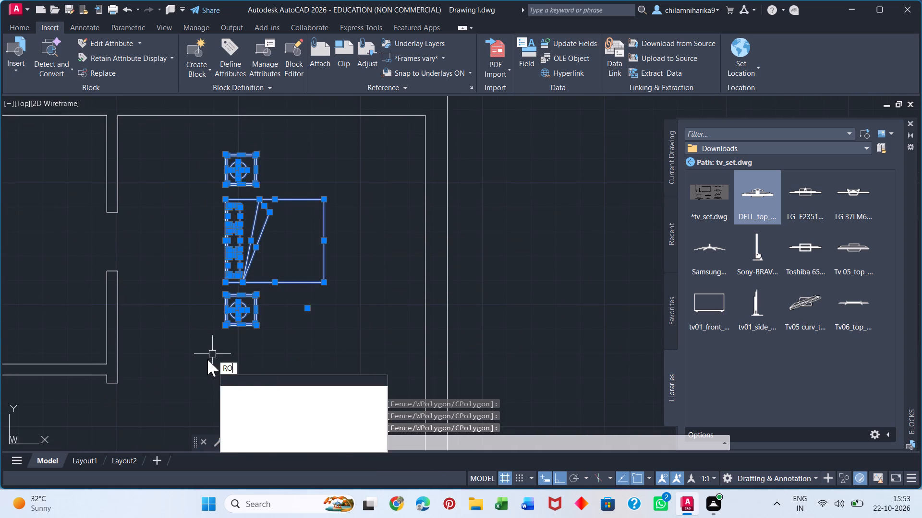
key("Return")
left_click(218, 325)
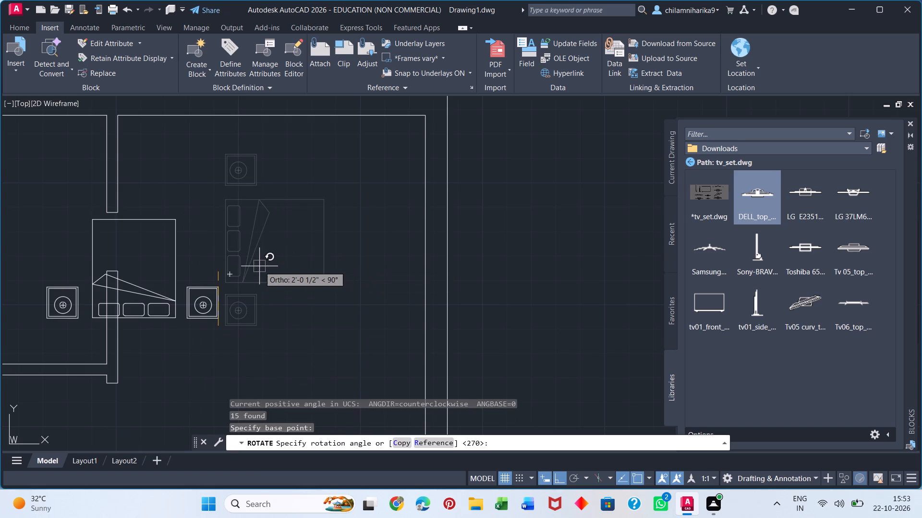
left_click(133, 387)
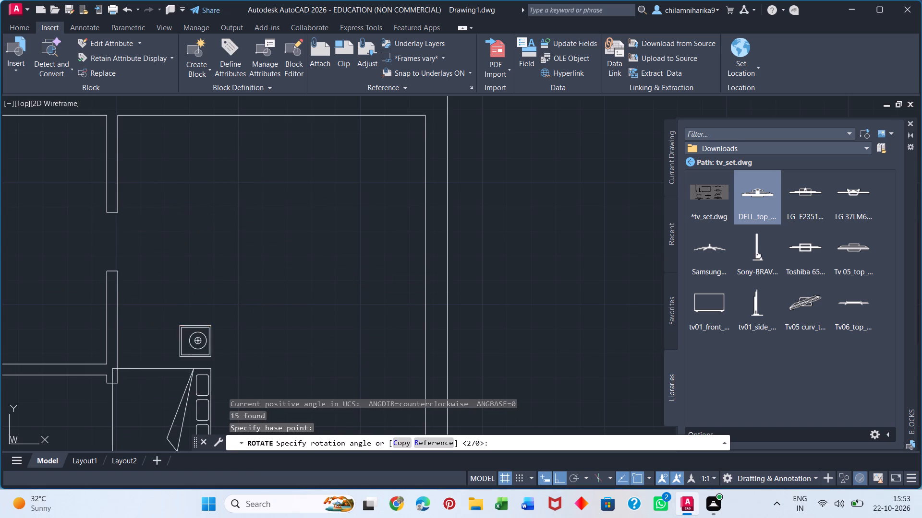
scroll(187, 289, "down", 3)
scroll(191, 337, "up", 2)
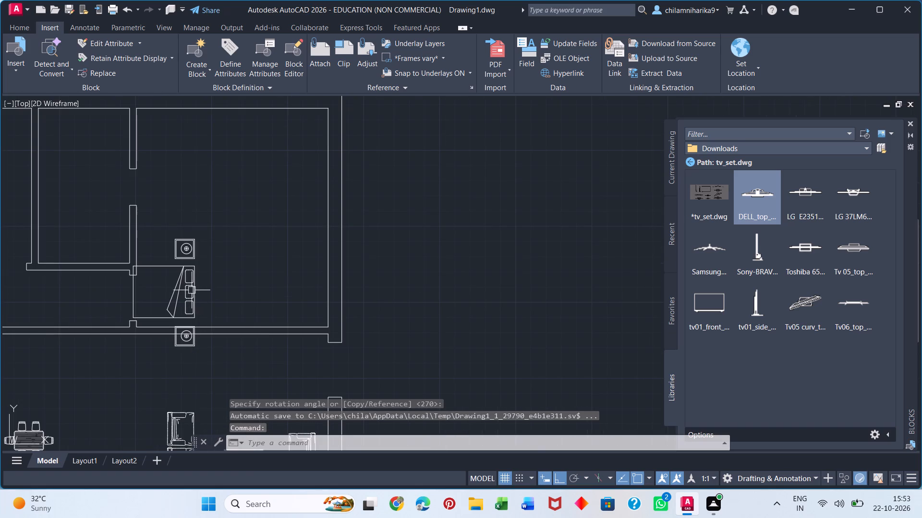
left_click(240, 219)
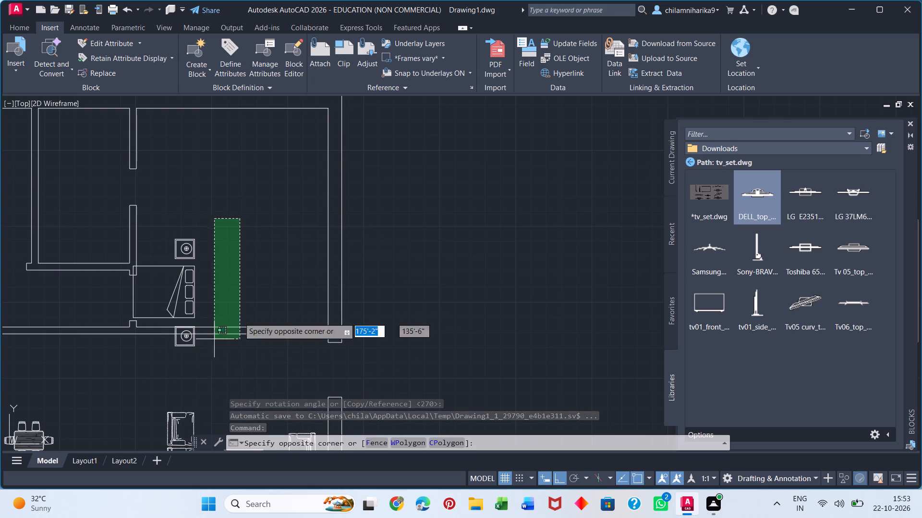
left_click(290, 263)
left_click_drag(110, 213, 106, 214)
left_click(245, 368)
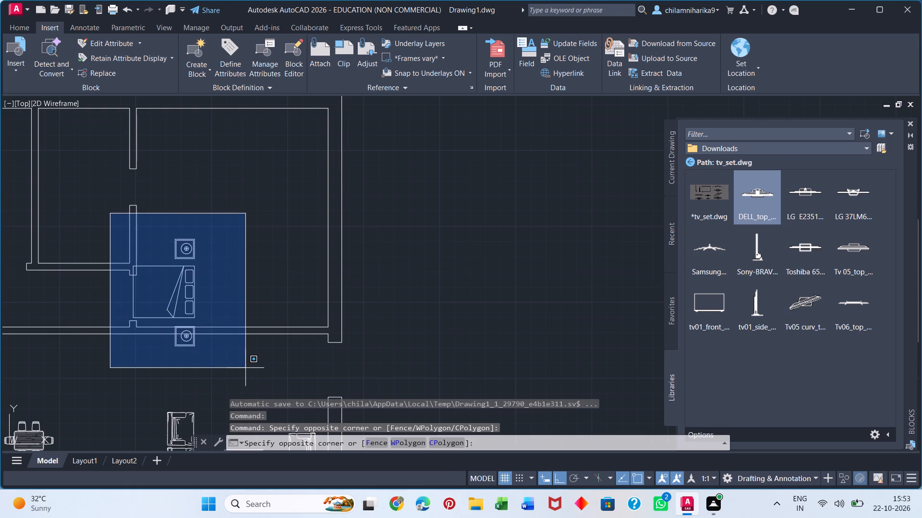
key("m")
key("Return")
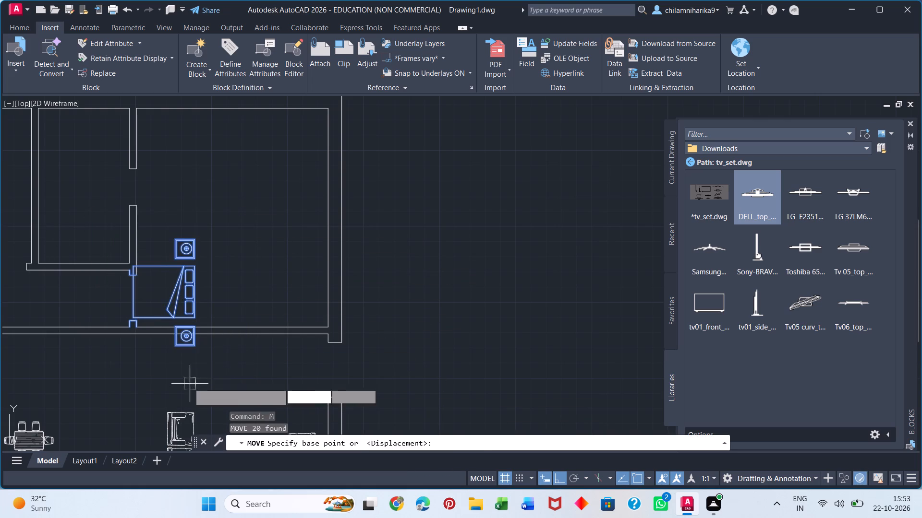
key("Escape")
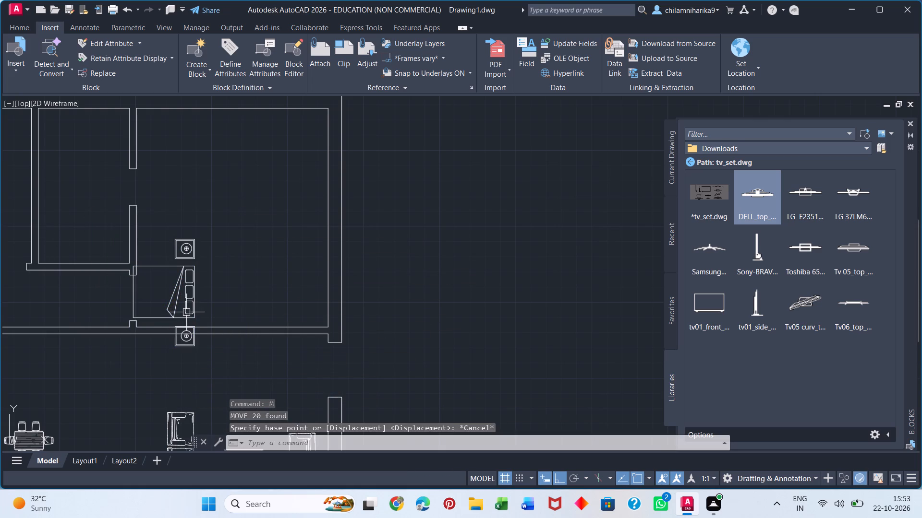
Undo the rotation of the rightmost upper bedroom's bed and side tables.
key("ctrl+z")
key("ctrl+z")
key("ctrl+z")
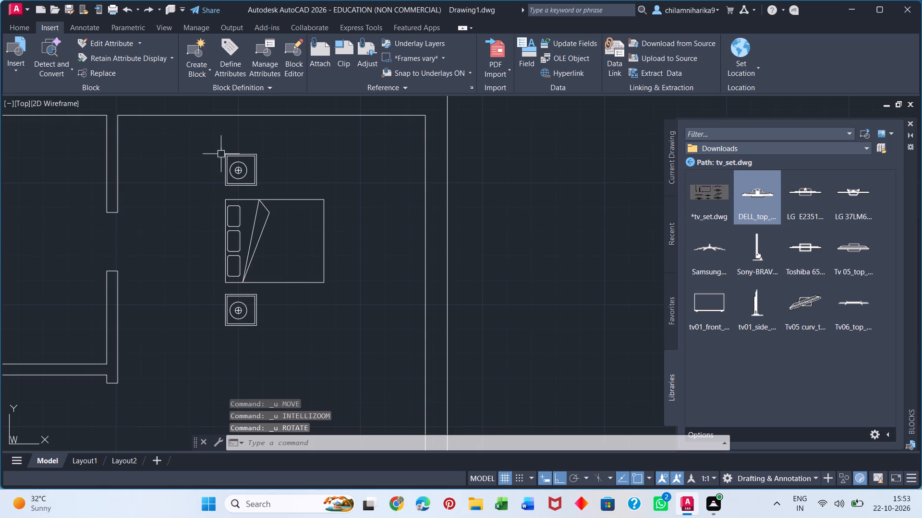
Rotate the rightmost upper bedroom's bed and both side tables 180° about a point near the lower side table's lower-right corner.
left_click(204, 154)
left_click(334, 351)
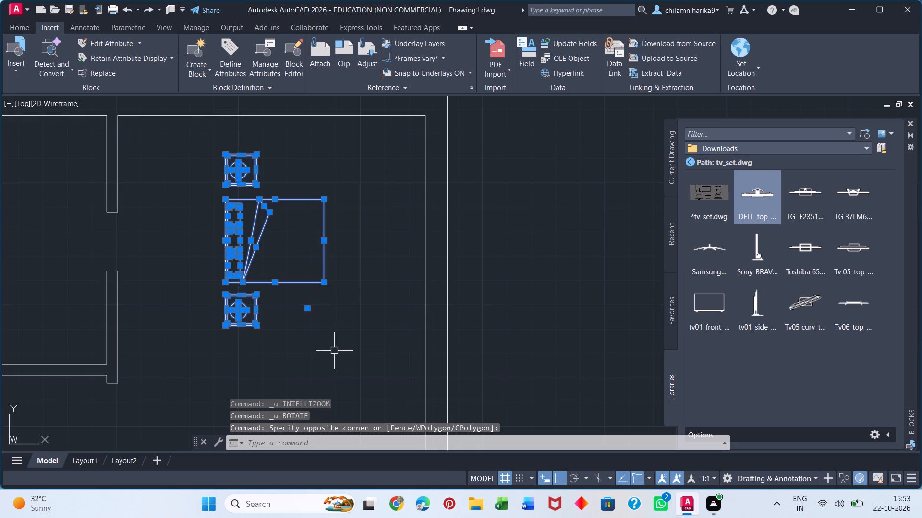
key("r")
key("o")
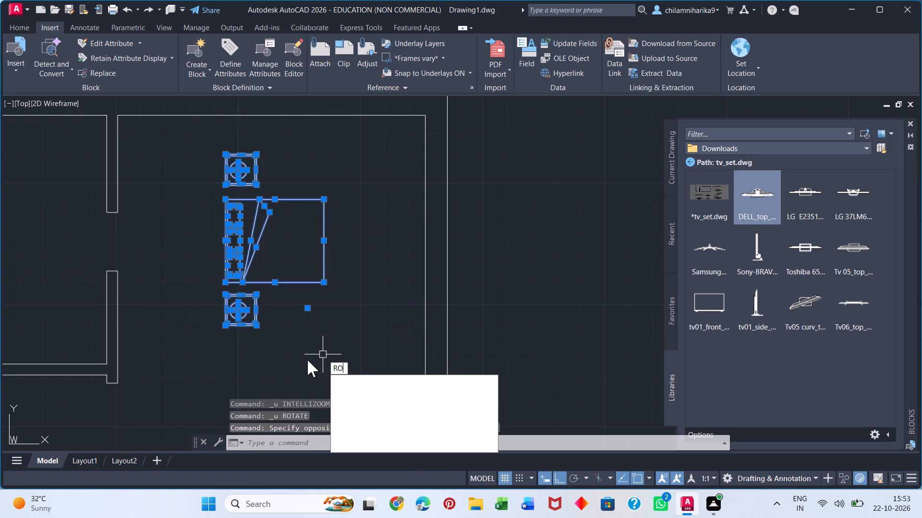
key("Return")
left_click(260, 330)
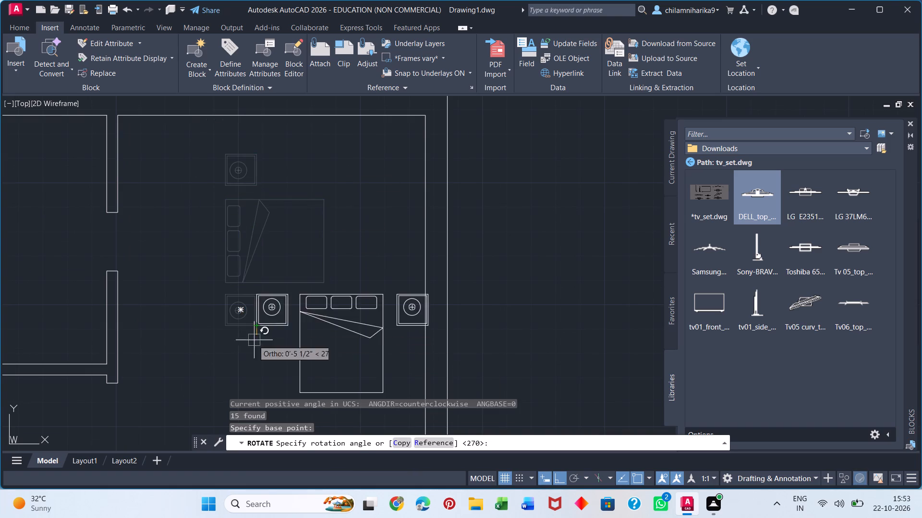
left_click(184, 301)
Move the rotated bed and both side tables straight up about 7'-1 1/2", bringing the upper side table to the bedroom's upper wall.
scroll(203, 290, "down", 2)
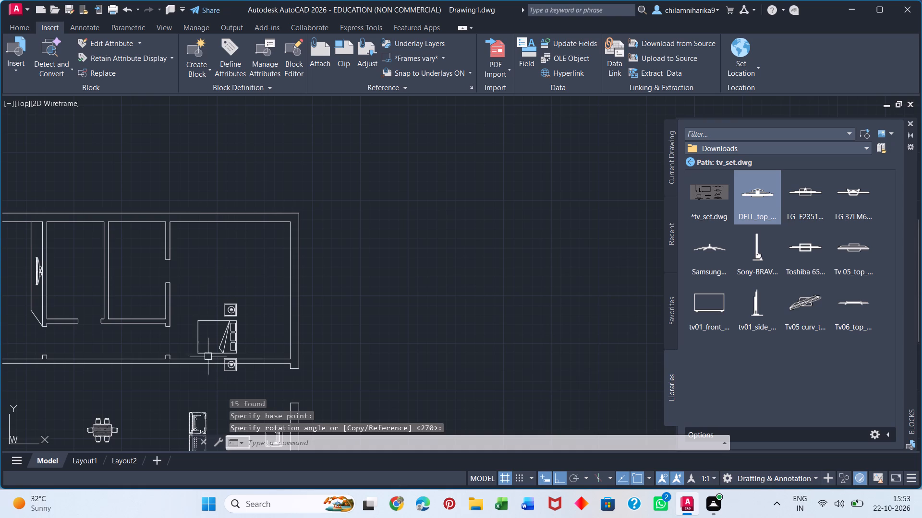
left_click(193, 285)
left_click(254, 386)
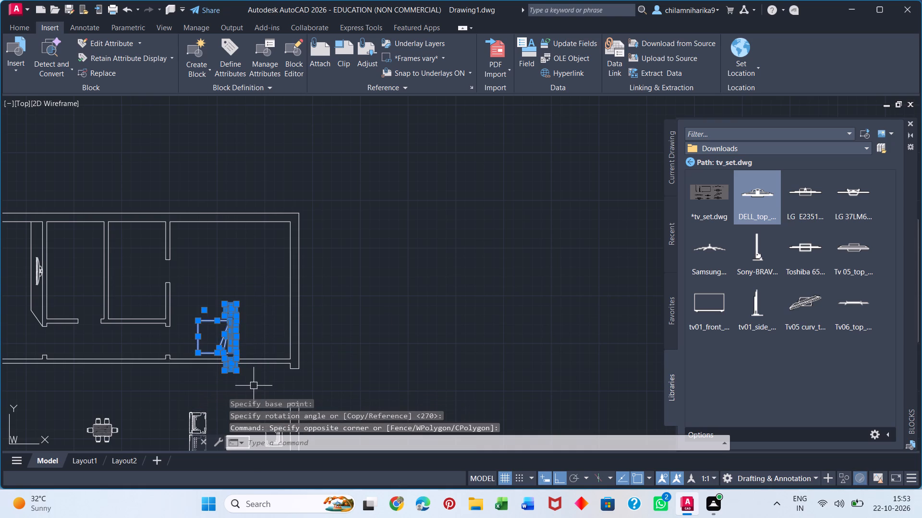
key("m")
key("Return")
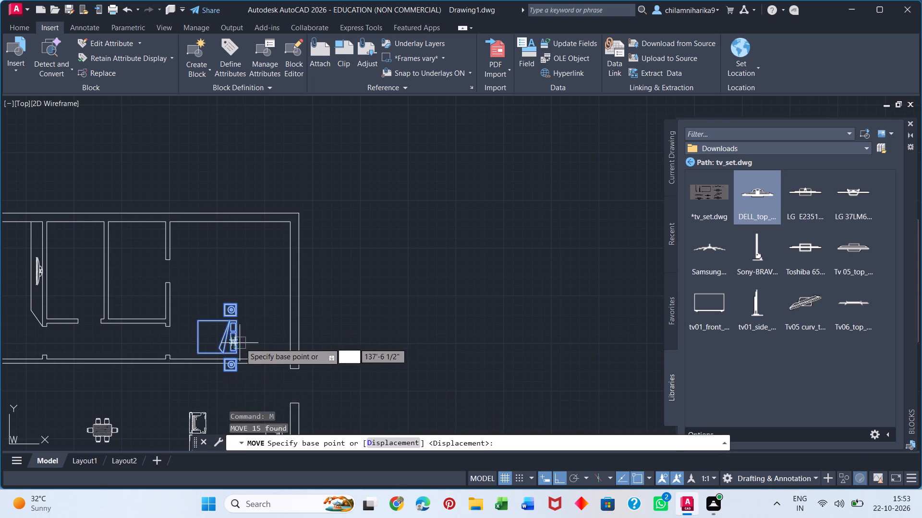
scroll(237, 337, "up", 3)
left_click(234, 337)
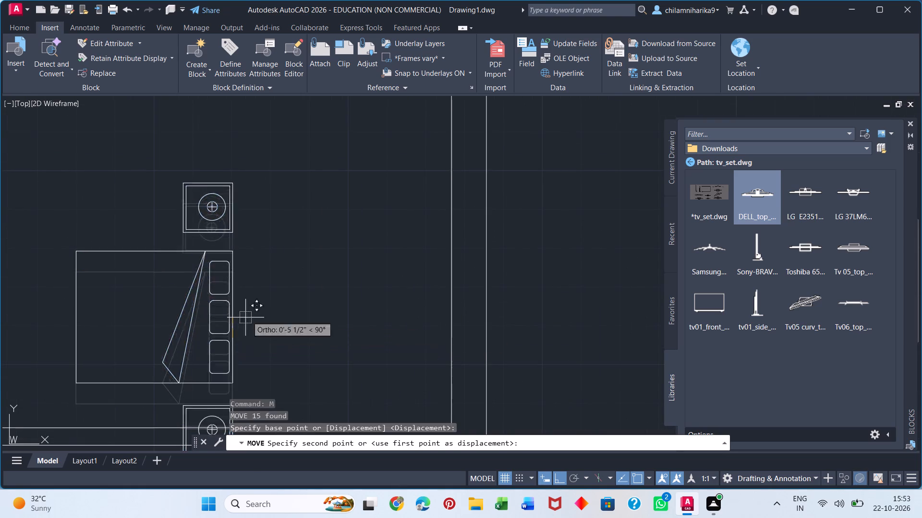
middle_click_drag(444, 151, 372, 401)
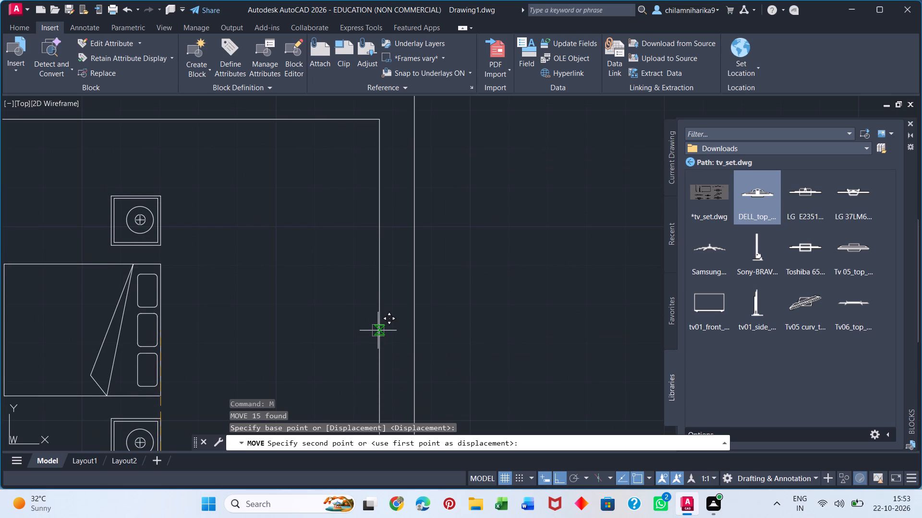
left_click(387, 256)
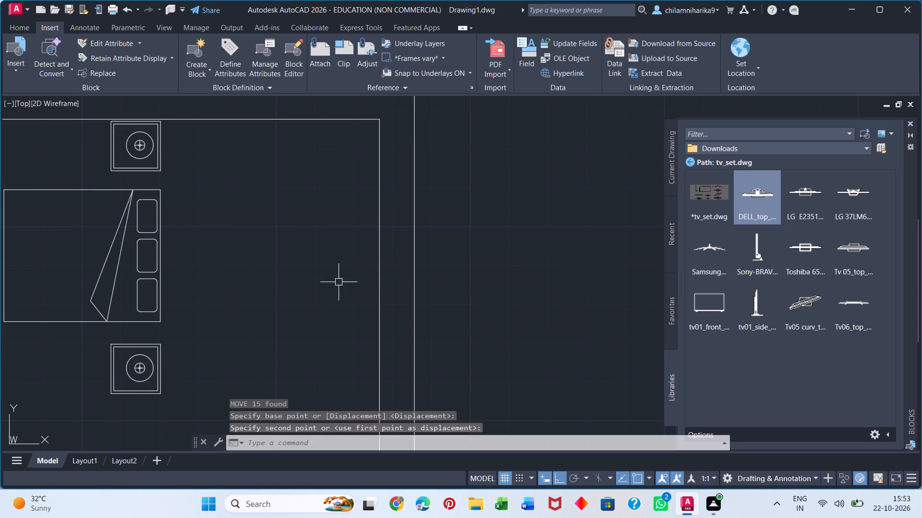
Move the bed and both side tables horizontally until the headboard side meets the bedroom's right wall.
left_click_drag(200, 136, 200, 143)
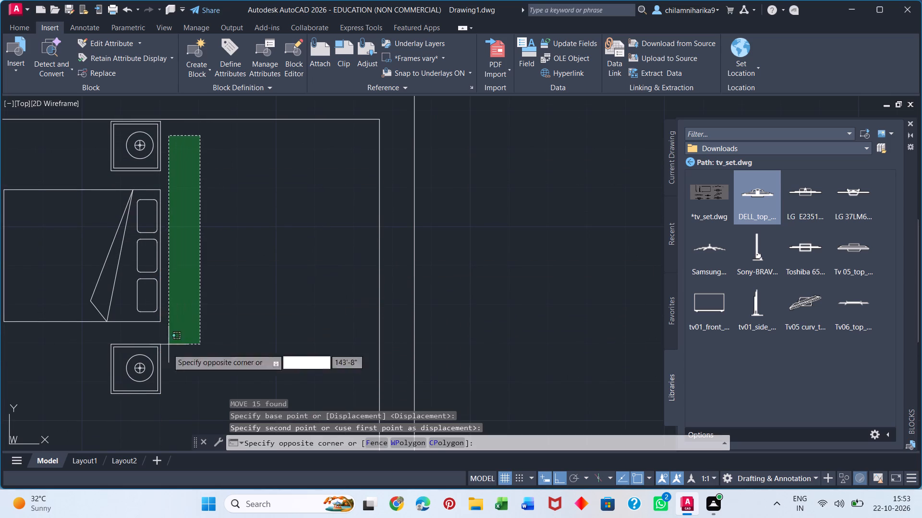
left_click_drag(40, 400, 49, 400)
scroll(169, 335, "down", 1)
middle_click(183, 336)
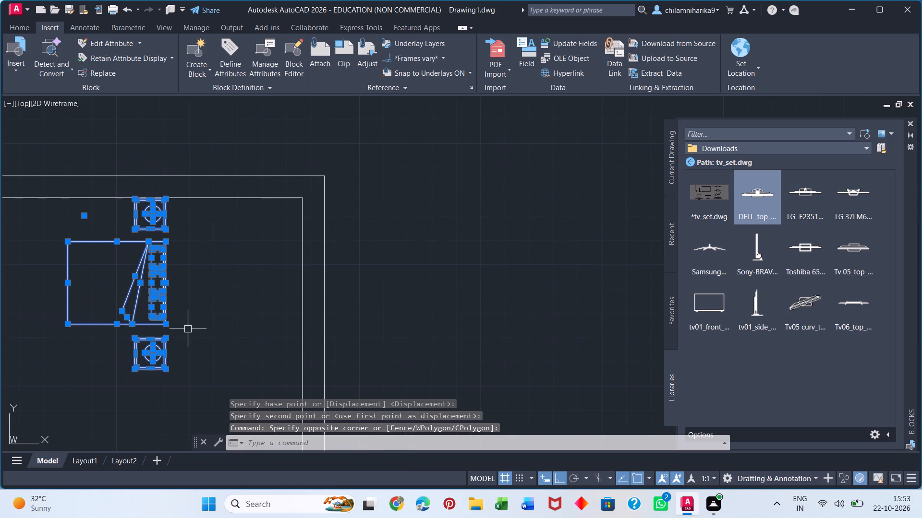
key("m")
key("Return")
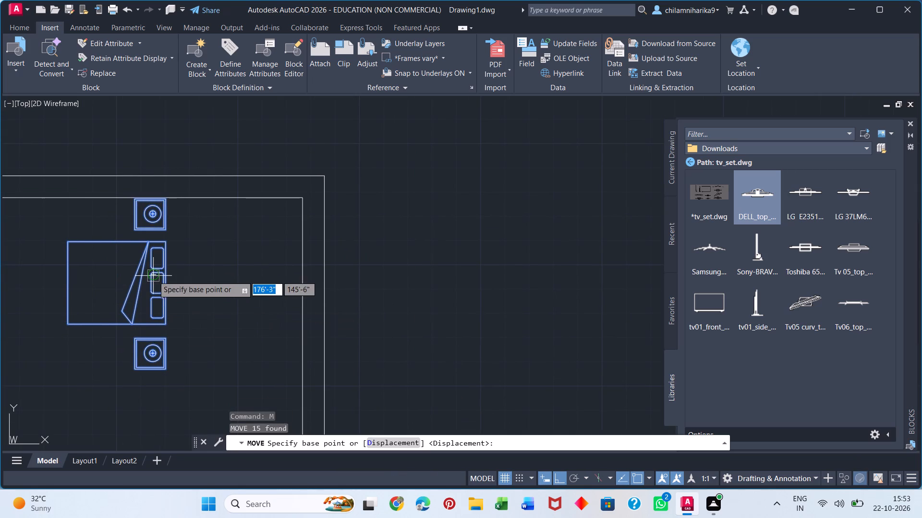
left_click(169, 289)
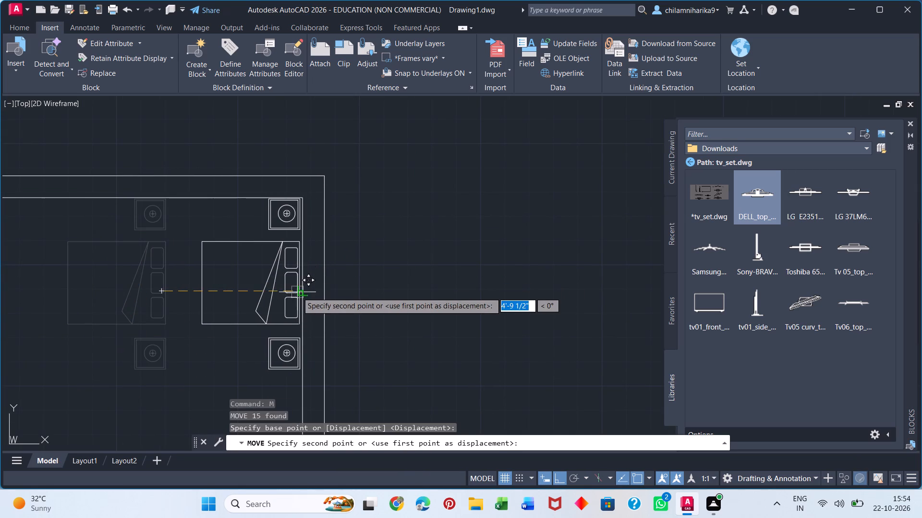
left_click(297, 292)
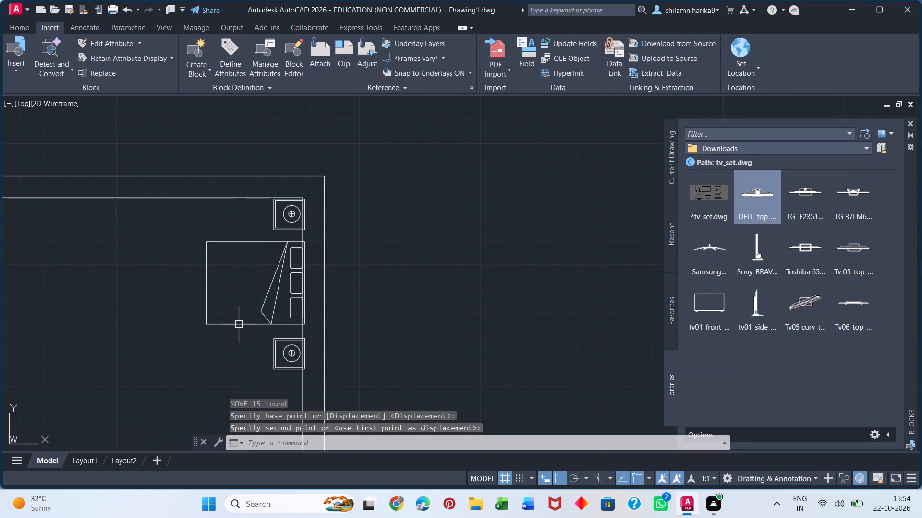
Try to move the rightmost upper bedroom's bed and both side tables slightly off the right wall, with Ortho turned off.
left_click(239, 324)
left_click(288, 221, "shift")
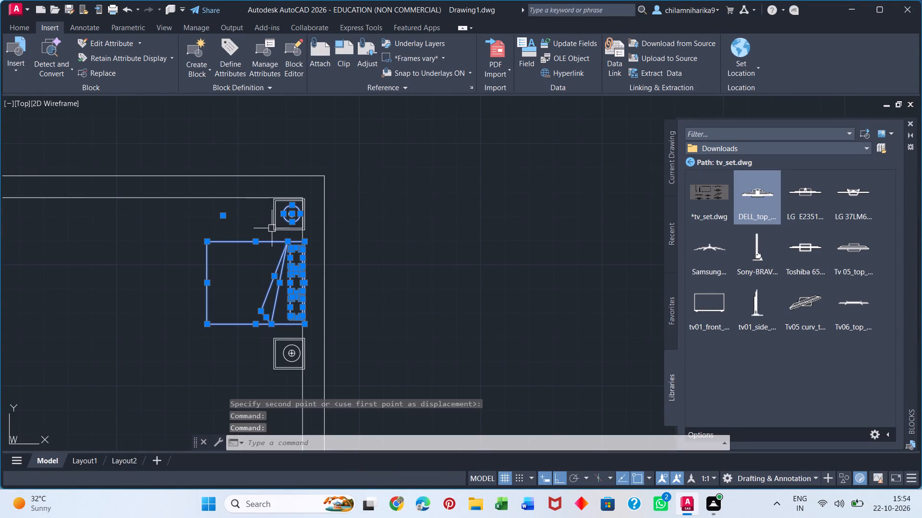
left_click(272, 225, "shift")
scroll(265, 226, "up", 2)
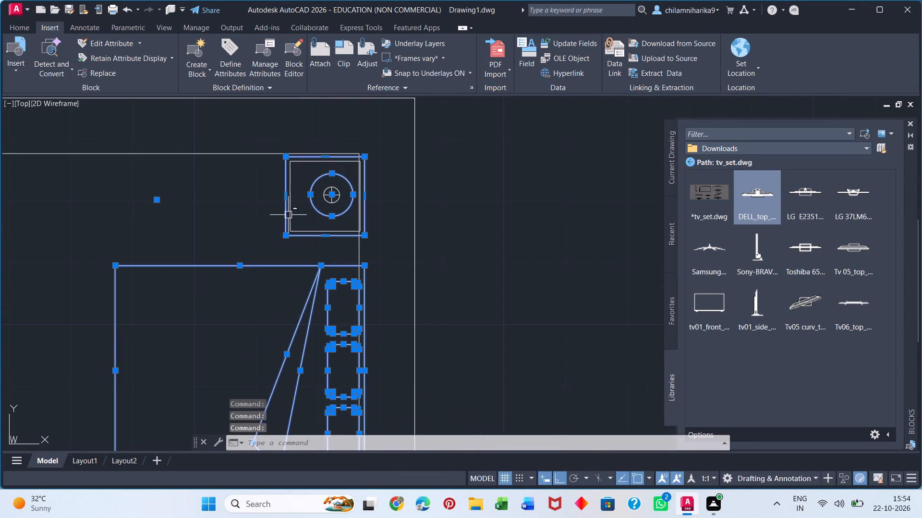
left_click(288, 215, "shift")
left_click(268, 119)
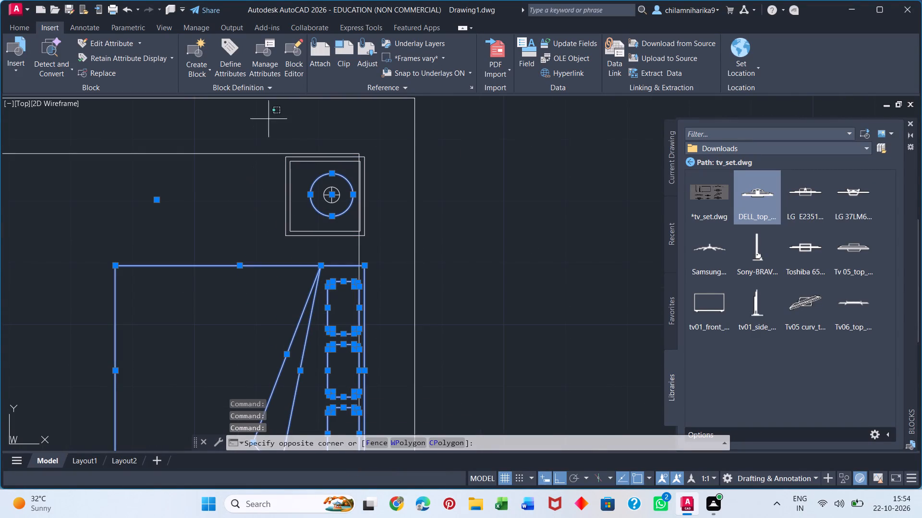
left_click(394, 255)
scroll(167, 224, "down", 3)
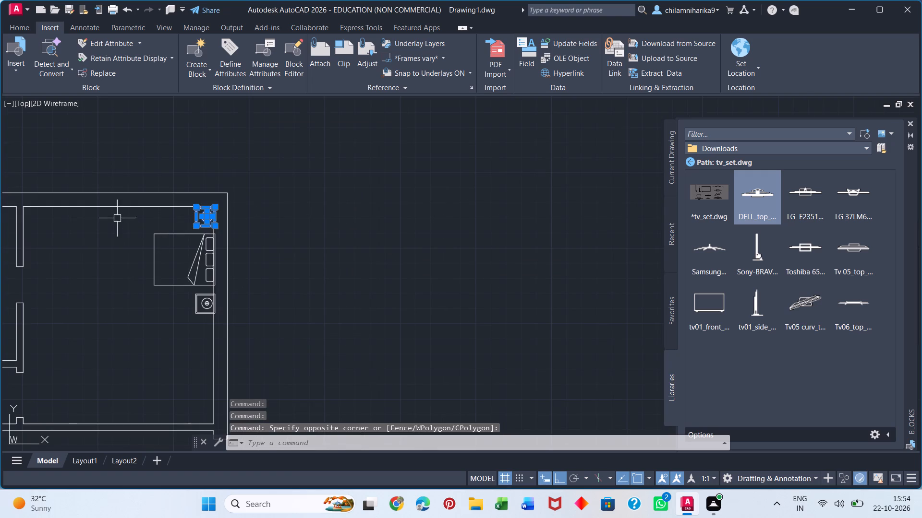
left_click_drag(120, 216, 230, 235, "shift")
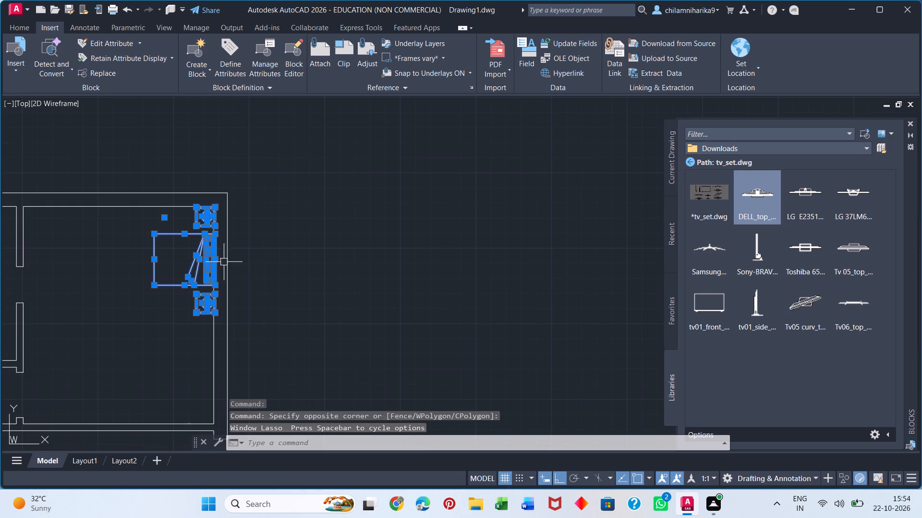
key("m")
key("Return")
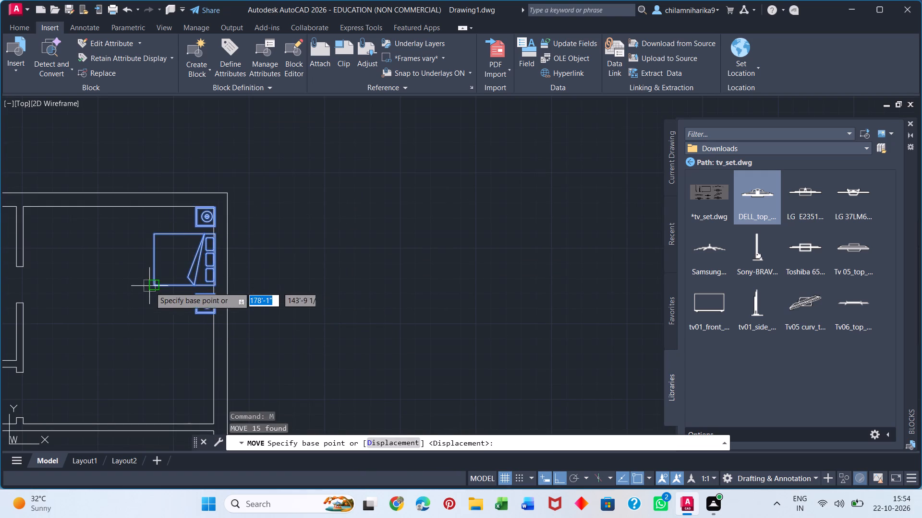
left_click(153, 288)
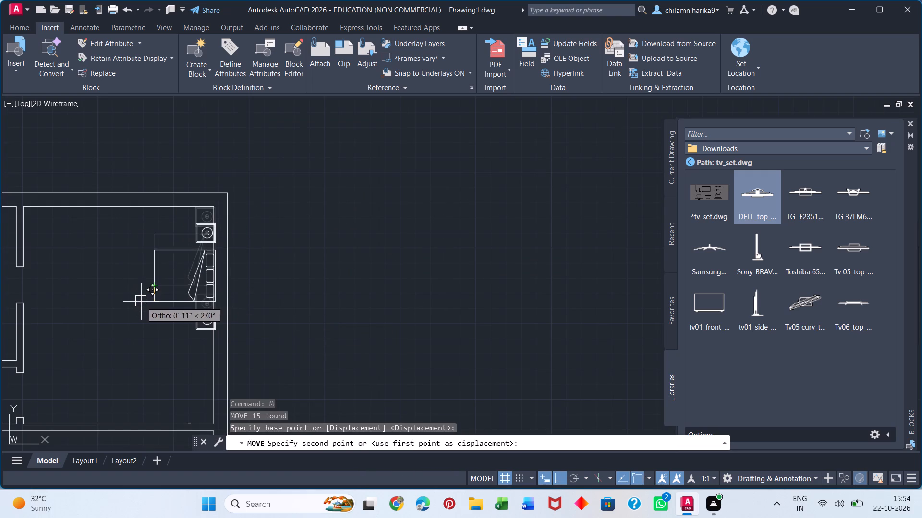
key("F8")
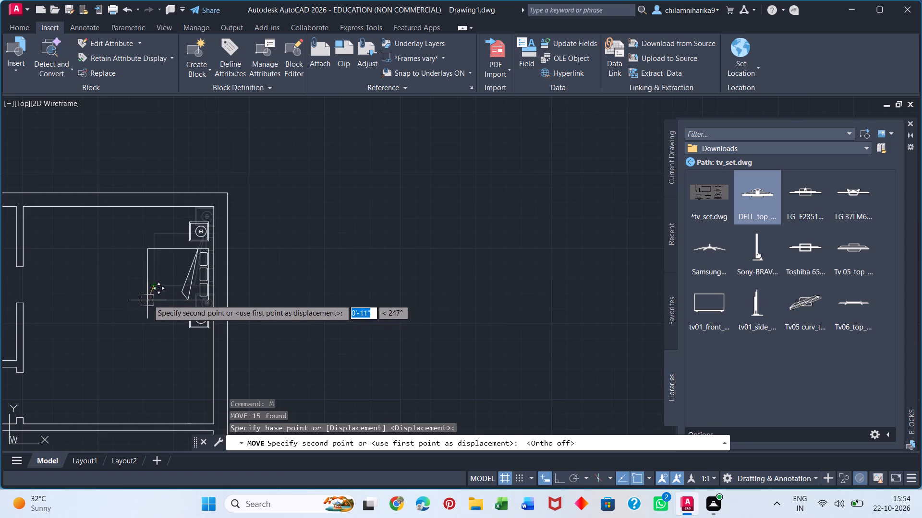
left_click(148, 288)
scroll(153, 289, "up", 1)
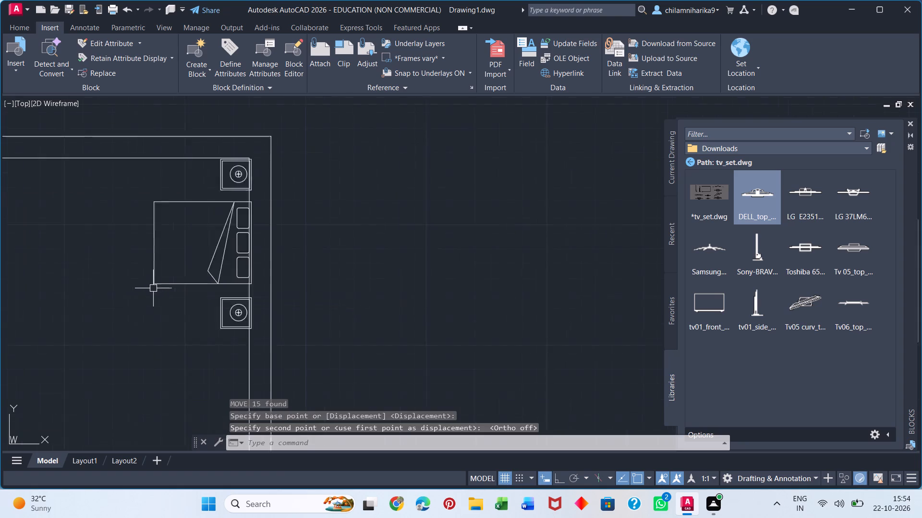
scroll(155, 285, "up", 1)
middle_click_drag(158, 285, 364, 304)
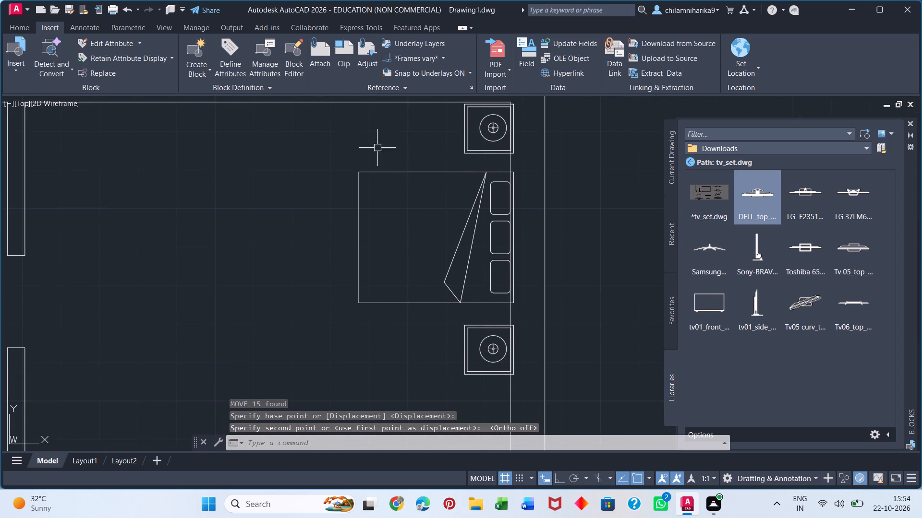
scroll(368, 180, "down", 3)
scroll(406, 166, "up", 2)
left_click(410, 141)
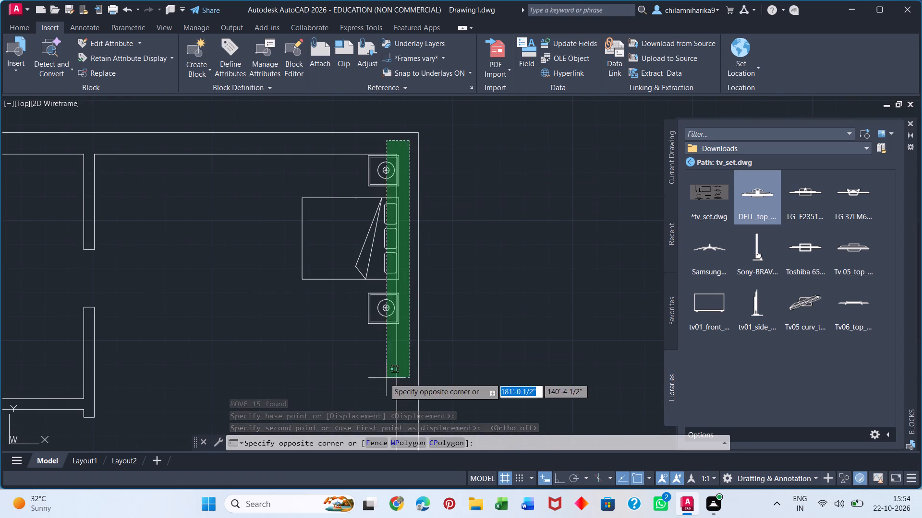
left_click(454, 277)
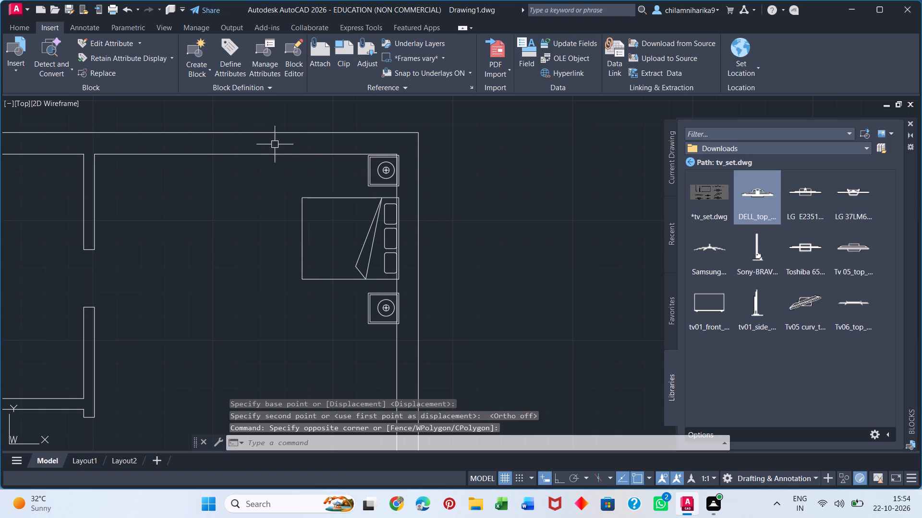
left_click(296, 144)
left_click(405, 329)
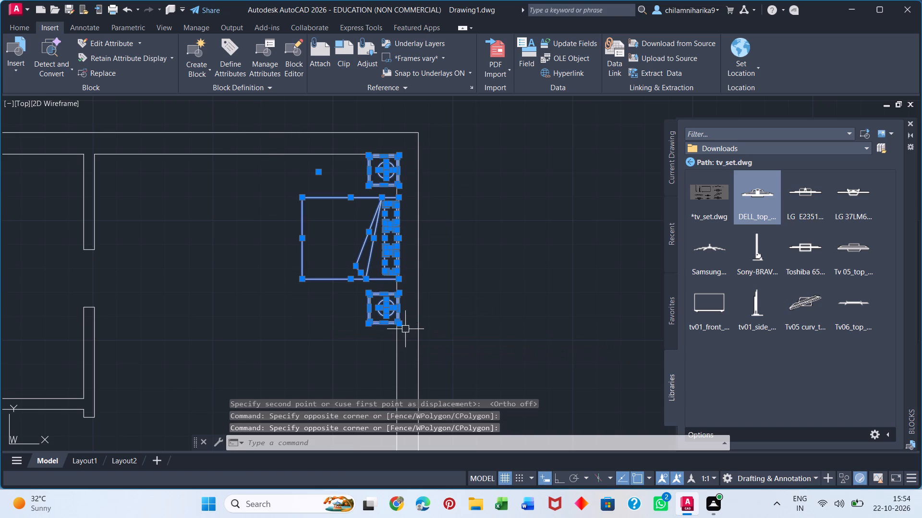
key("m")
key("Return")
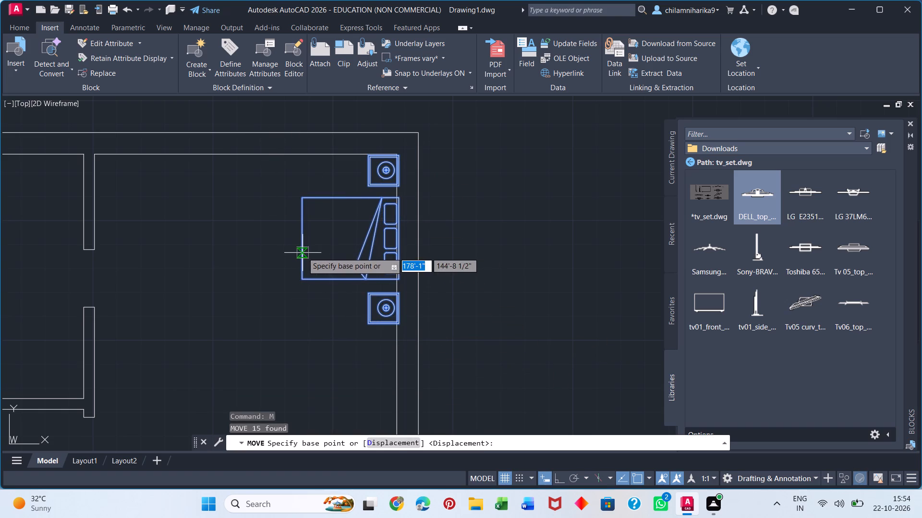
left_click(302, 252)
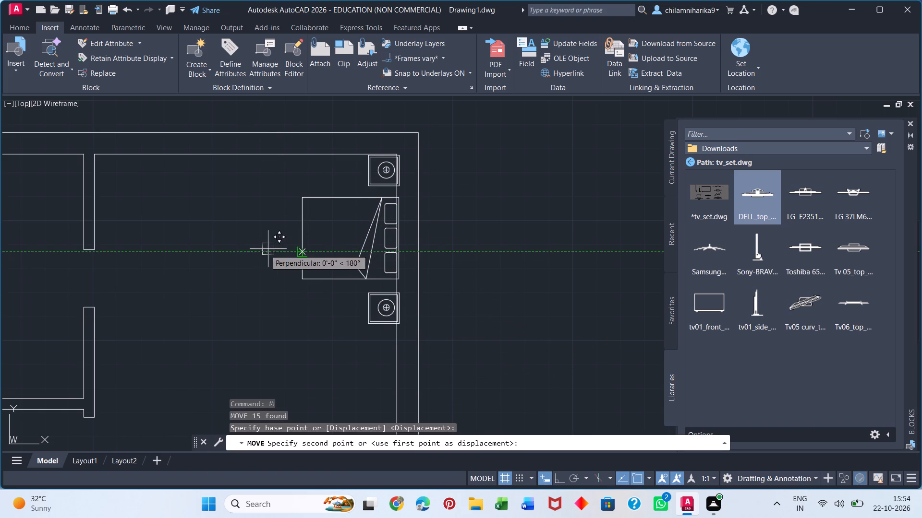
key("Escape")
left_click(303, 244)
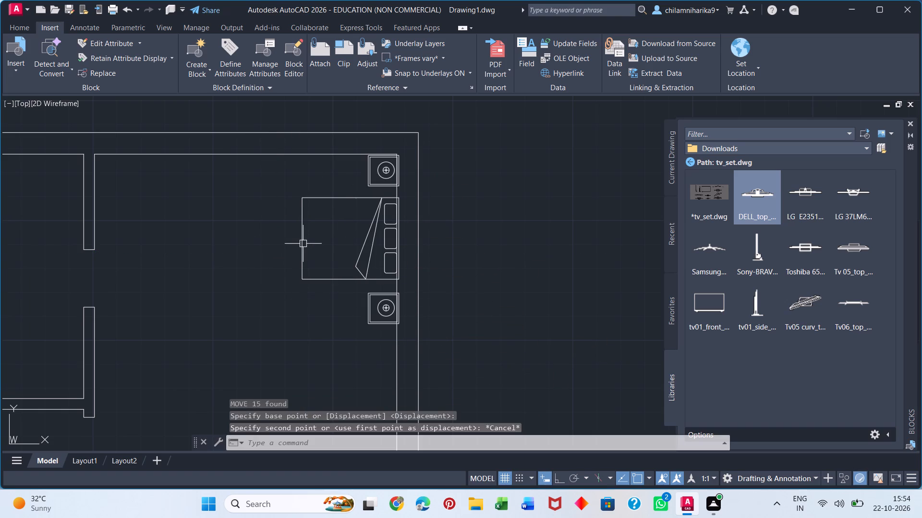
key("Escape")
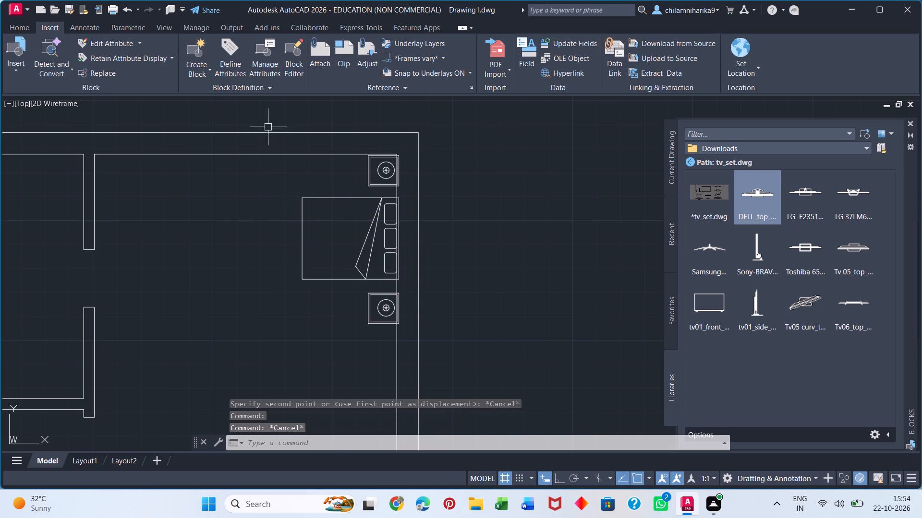
Move the rightmost upper bedroom's bed and both side tables slightly left and down, leaving small gaps to the right and upper walls.
left_click(271, 124)
left_click(410, 368)
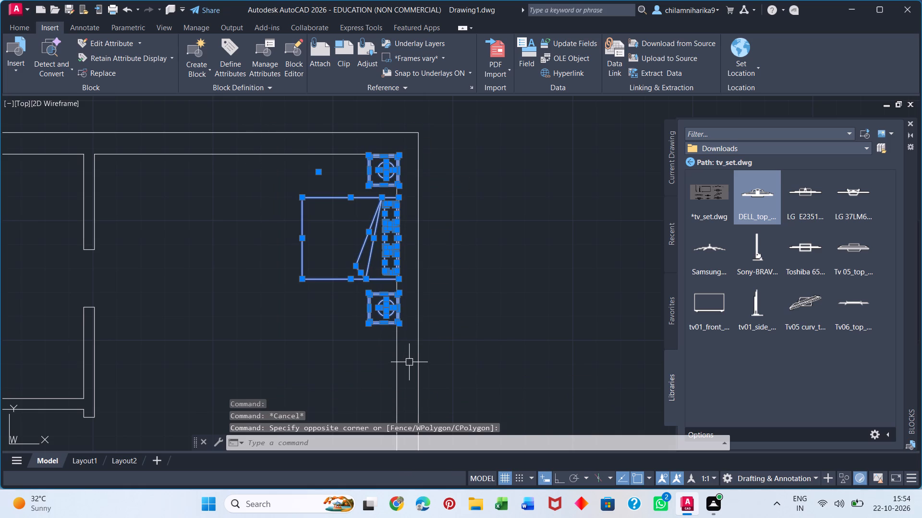
key("m")
key("Return")
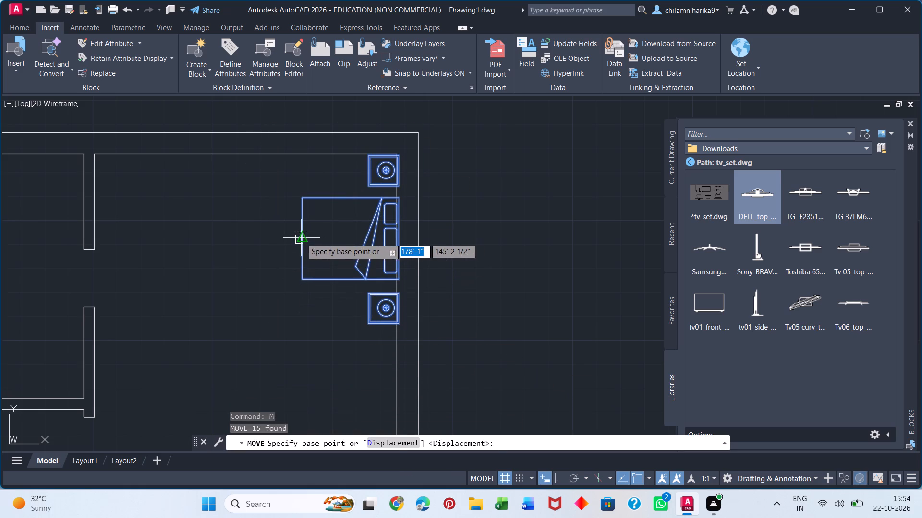
left_click(301, 238)
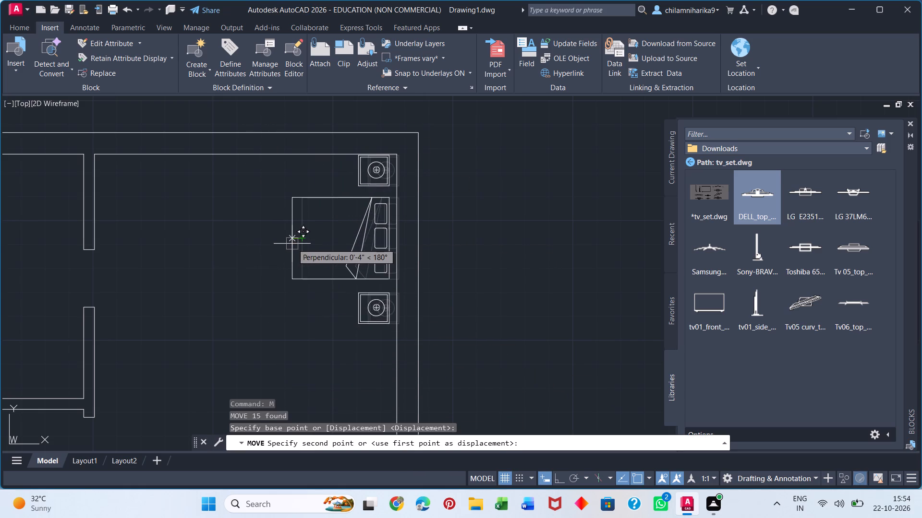
scroll(291, 248, "up", 2)
middle_click_drag(292, 256, 234, 462)
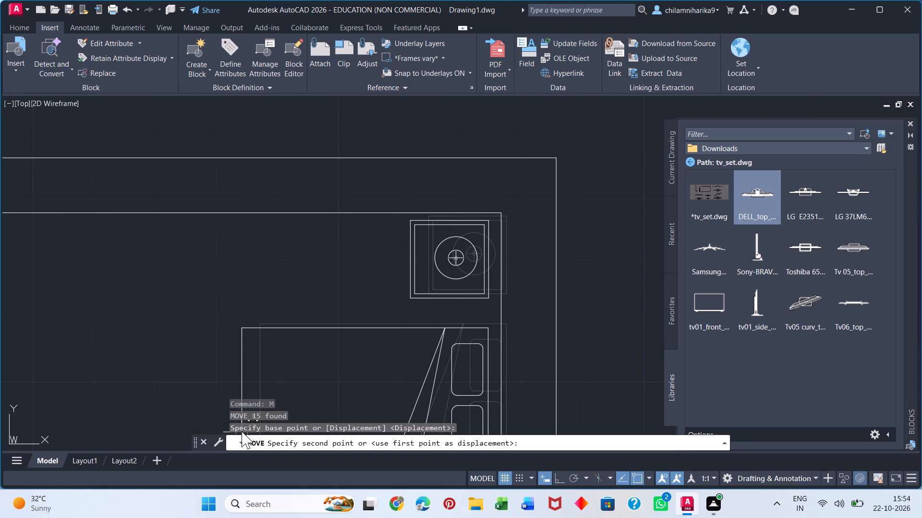
middle_click_drag(225, 406, 201, 256)
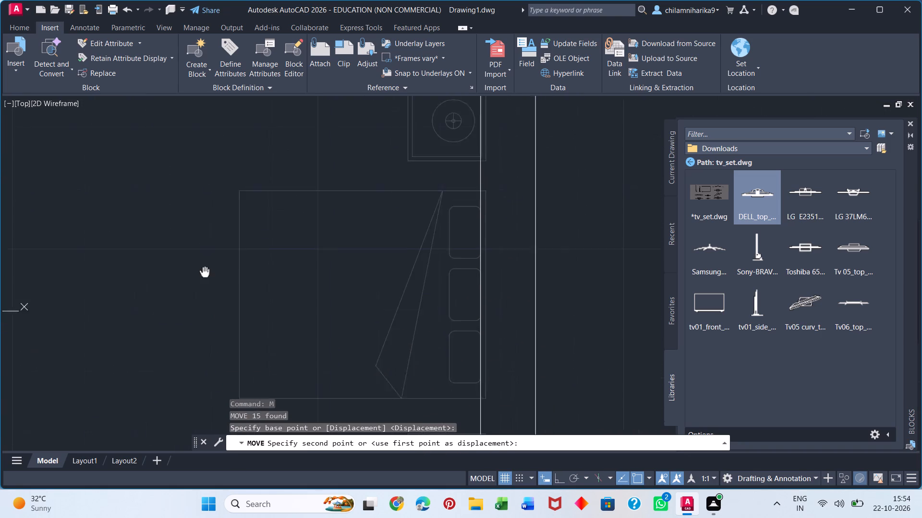
middle_click_drag(201, 256, 198, 254)
scroll(197, 288, "up", 1)
middle_click_drag(197, 288, 179, 397)
scroll(179, 396, "down", 1)
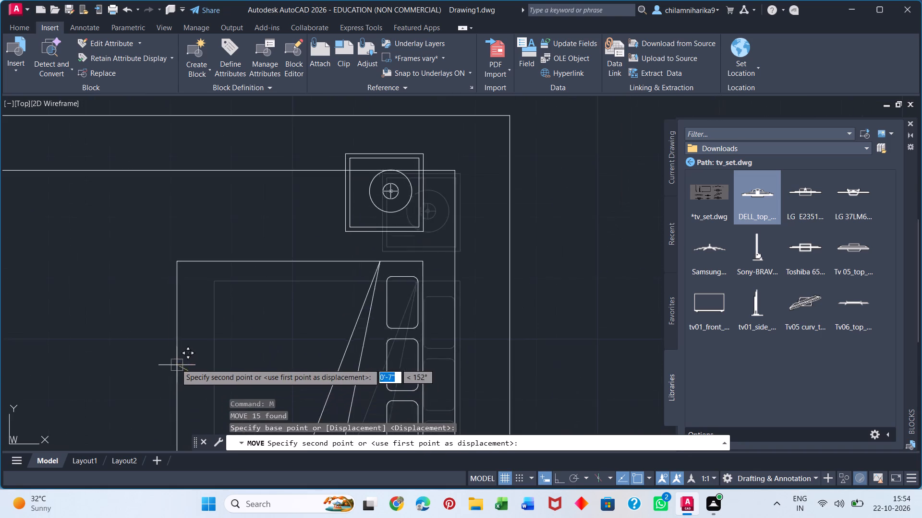
scroll(166, 364, "down", 2)
scroll(143, 382, "up", 1)
middle_click_drag(142, 382, 267, 287)
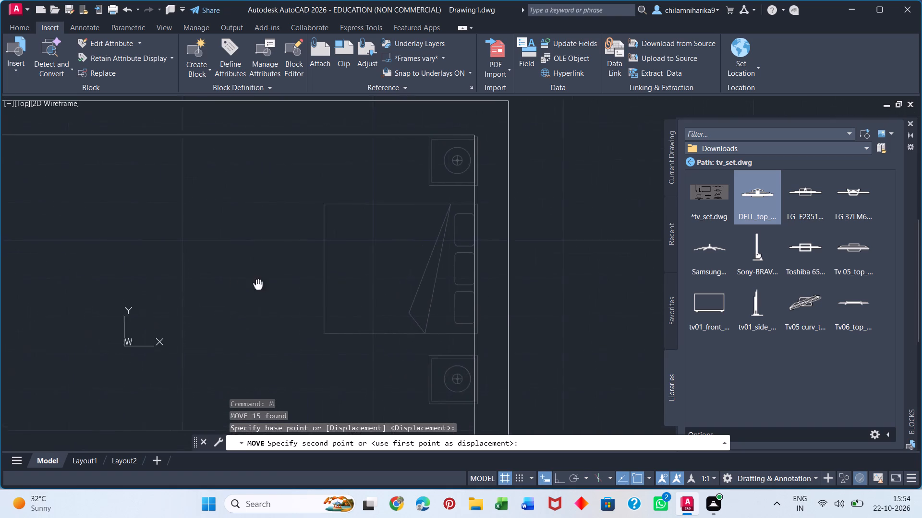
middle_click_drag(267, 287, 374, 307)
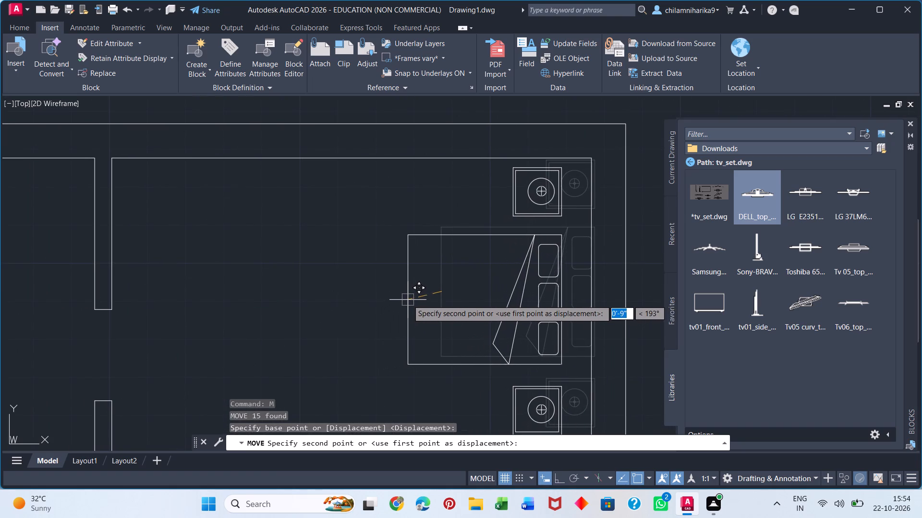
left_click(428, 296)
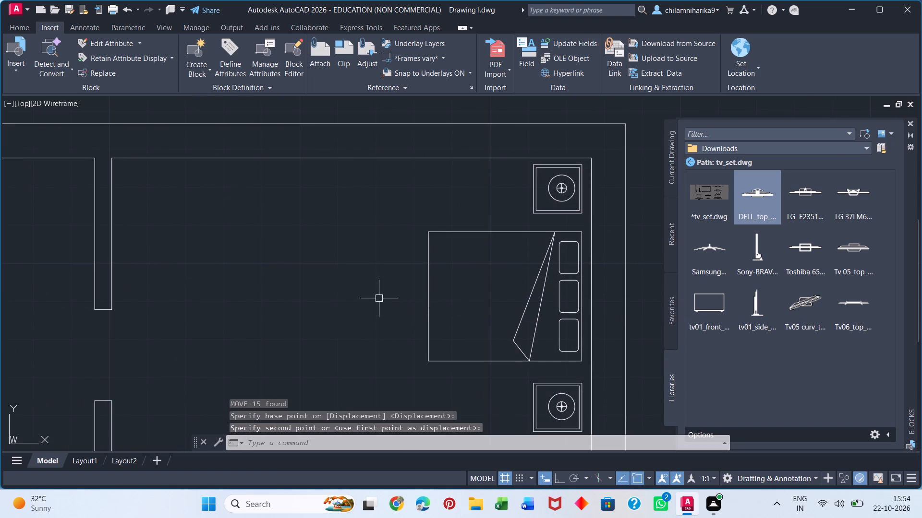
Scale the rightmost upper bedroom's bed and both side tables up about 1.5 times from the bed's upper-right corner.
scroll(350, 300, "down", 3)
middle_click_drag(280, 345, 276, 304)
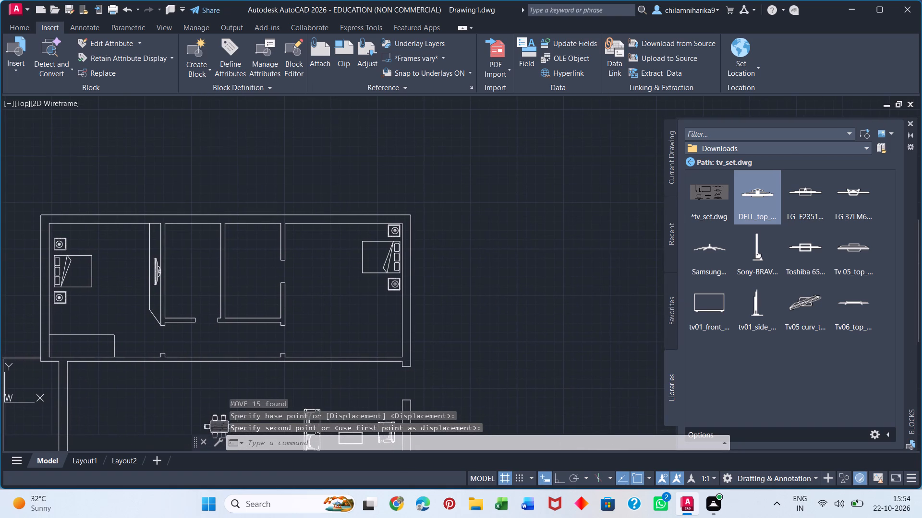
scroll(351, 240, "up", 2)
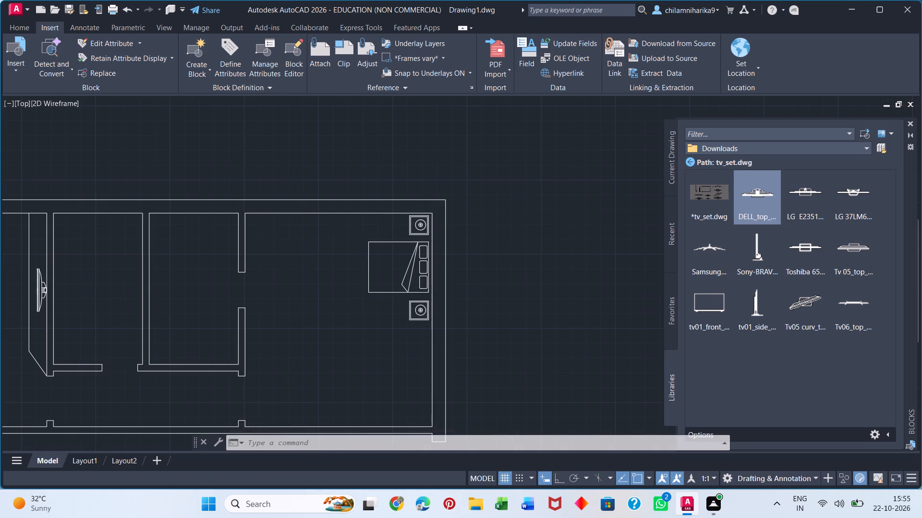
left_click(322, 216)
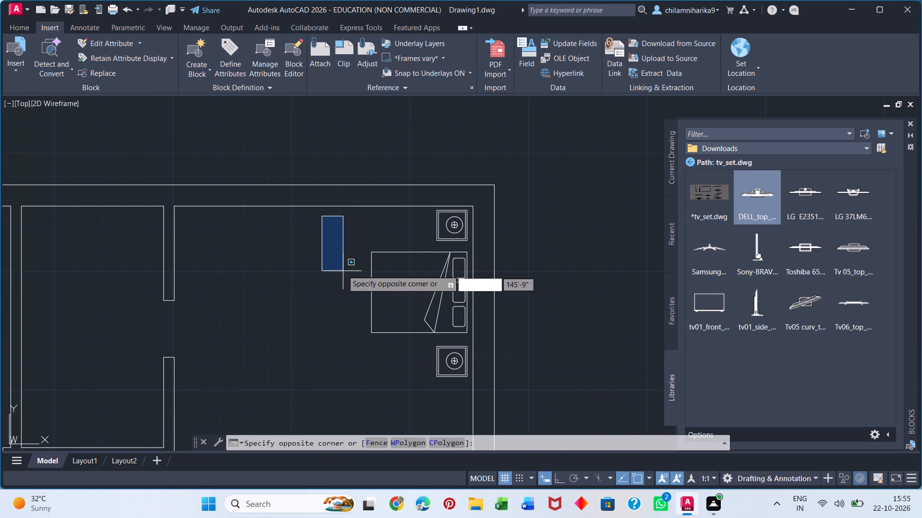
left_click(337, 271)
left_click(301, 196)
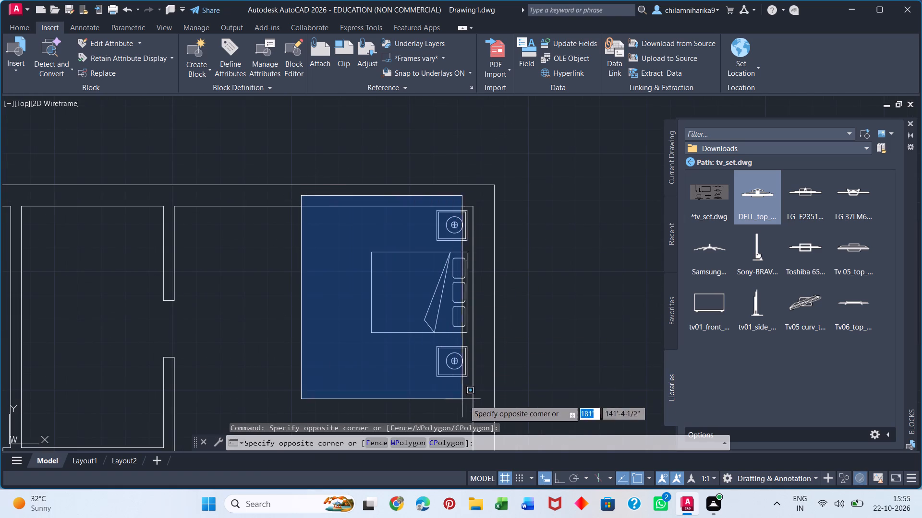
left_click(483, 397)
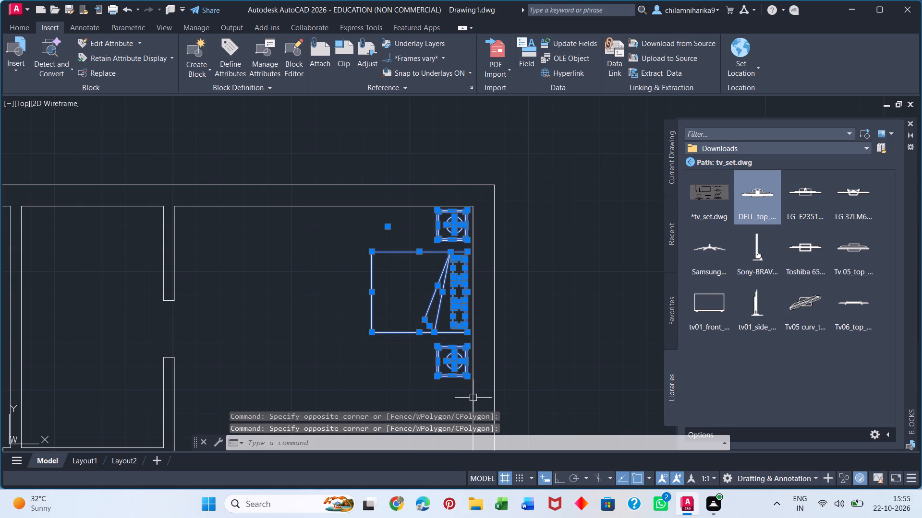
type("SC")
key("Return")
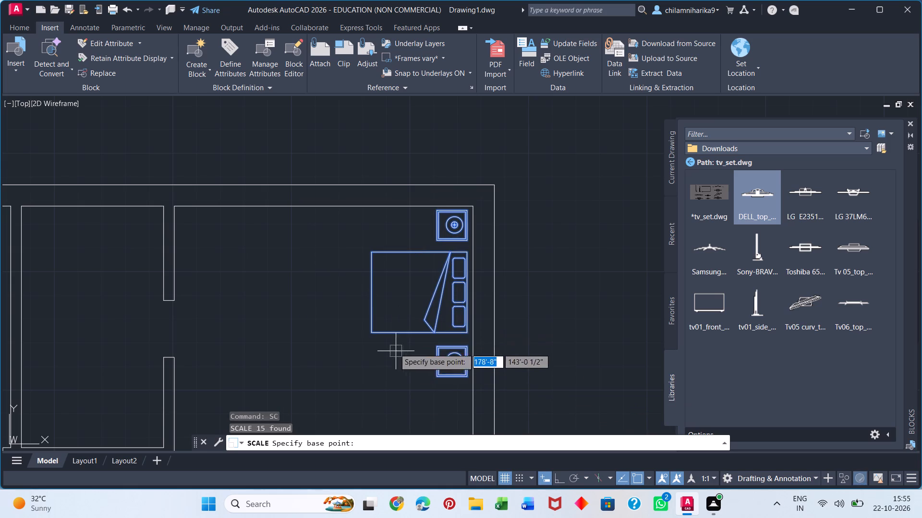
left_click(465, 249)
scroll(554, 115, "down", 1)
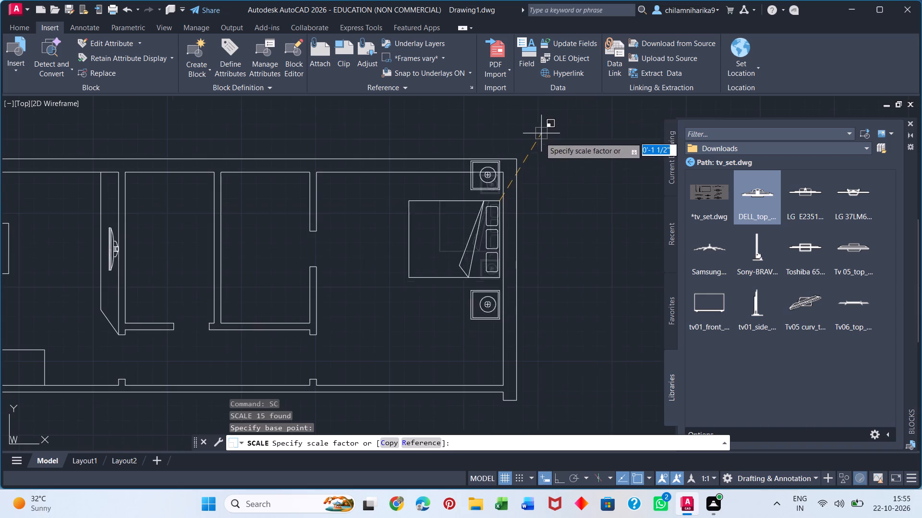
scroll(506, 188, "up", 1)
middle_click_drag(510, 177, 492, 103)
scroll(497, 185, "down", 3)
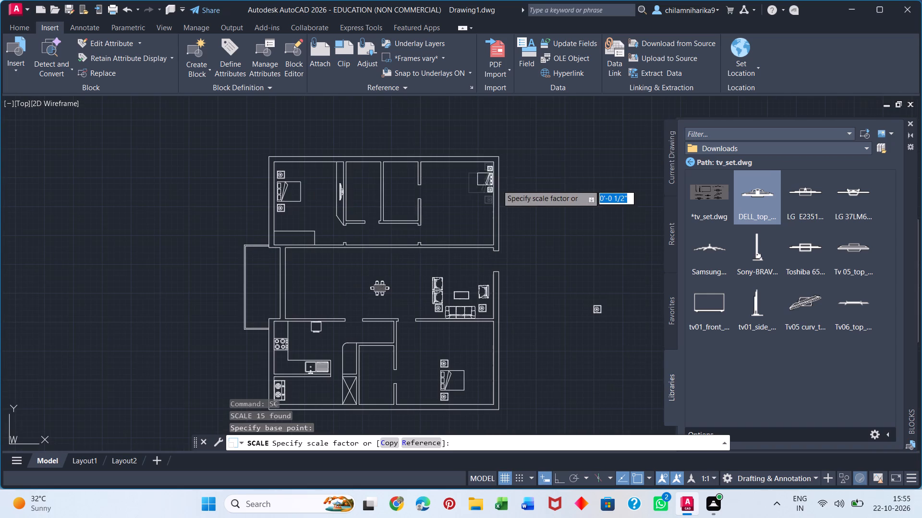
left_click(522, 156)
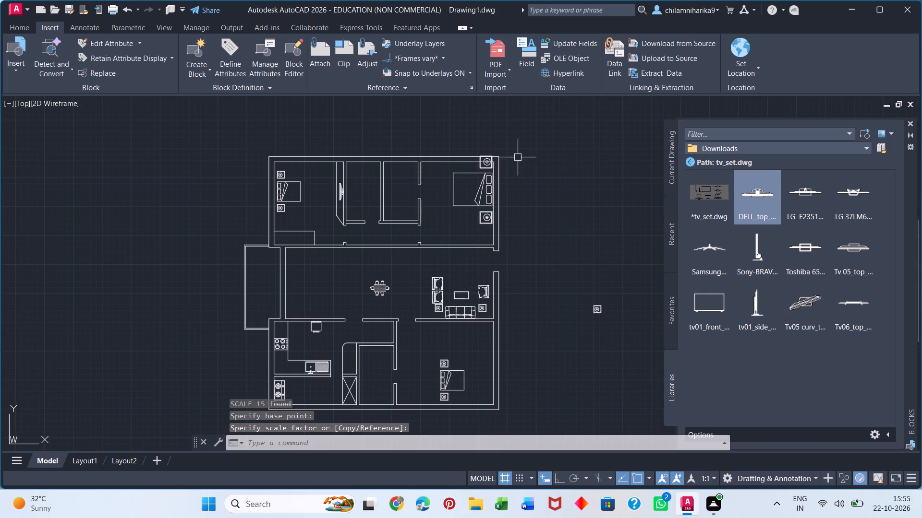
Move the rightmost upper bedroom's enlarged bed and both side tables down and slightly left, clear of the upper and right walls.
scroll(482, 168, "up", 3)
left_click(306, 102)
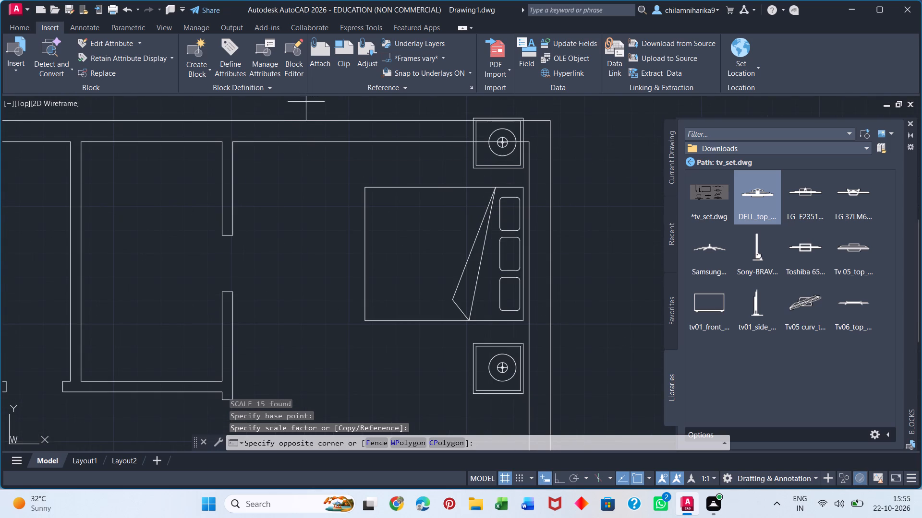
left_click(538, 416)
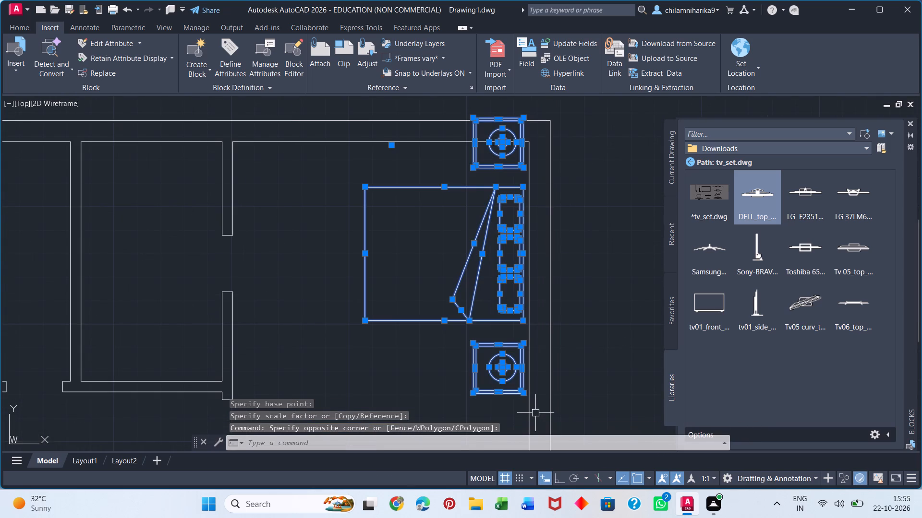
key("m")
key("Return")
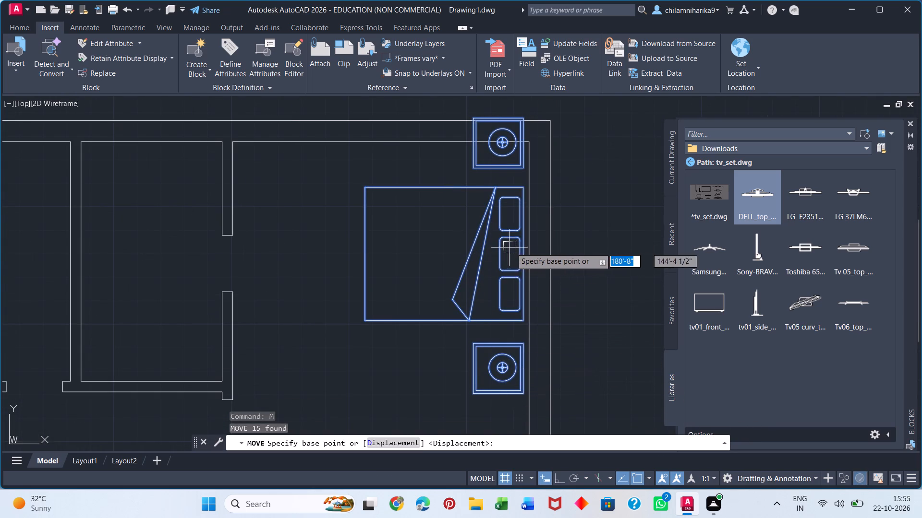
left_click(522, 254)
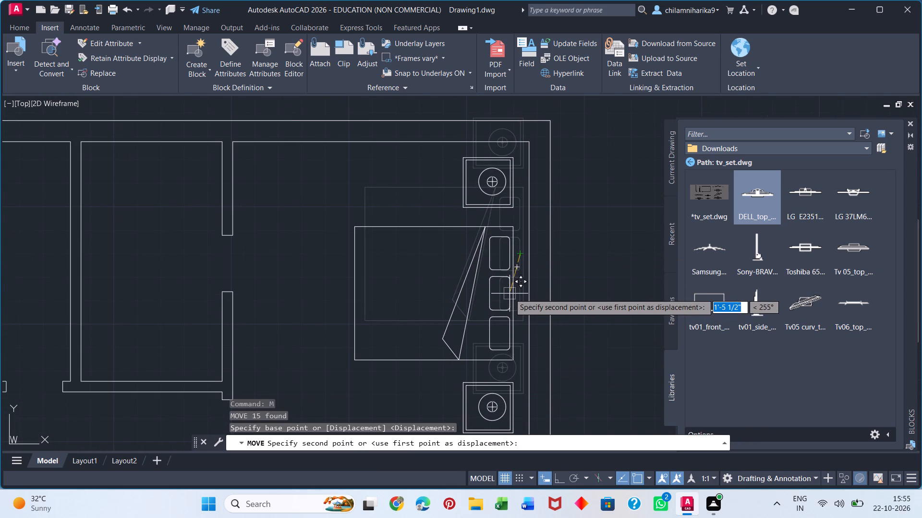
left_click(512, 289)
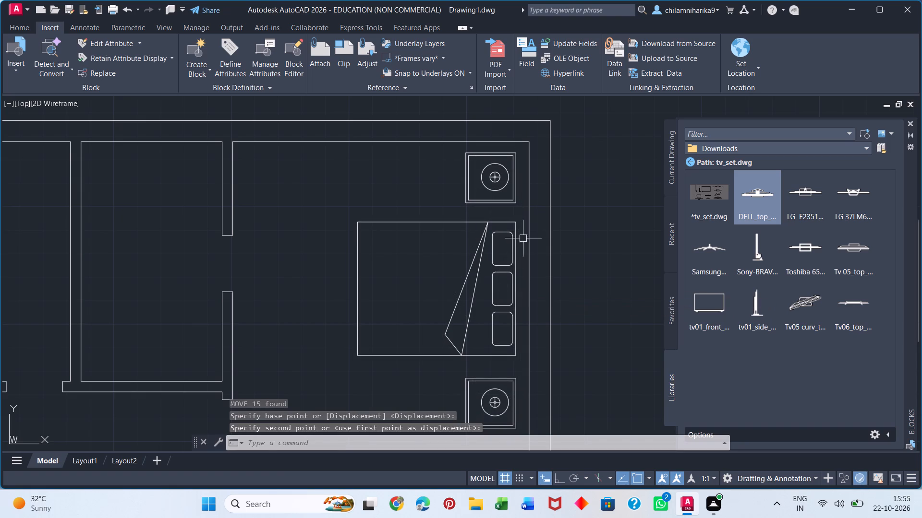
left_click(523, 218)
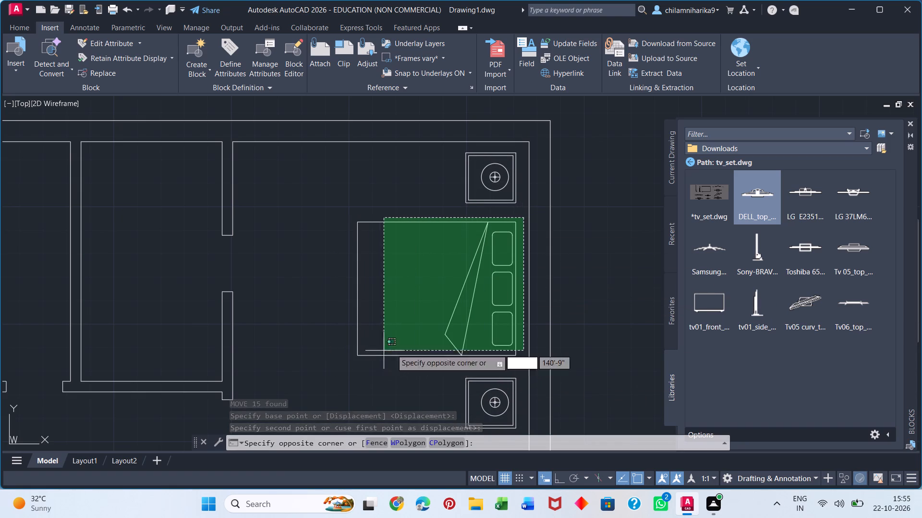
key("Escape")
Offset the inner line of the rightmost upper bedroom's bottom wall 2' up into the room.
scroll(518, 276, "down", 4)
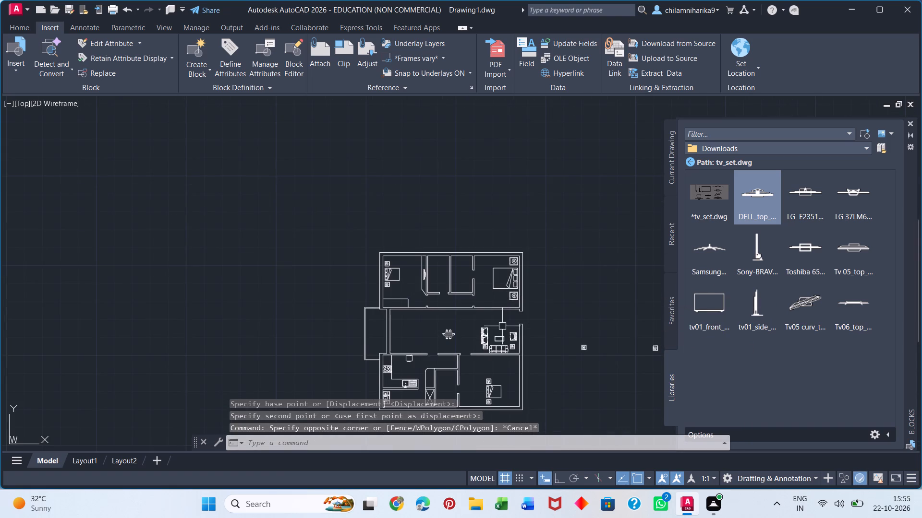
middle_click_drag(498, 322, 490, 304)
scroll(485, 287, "up", 4)
scroll(485, 287, "down", 3)
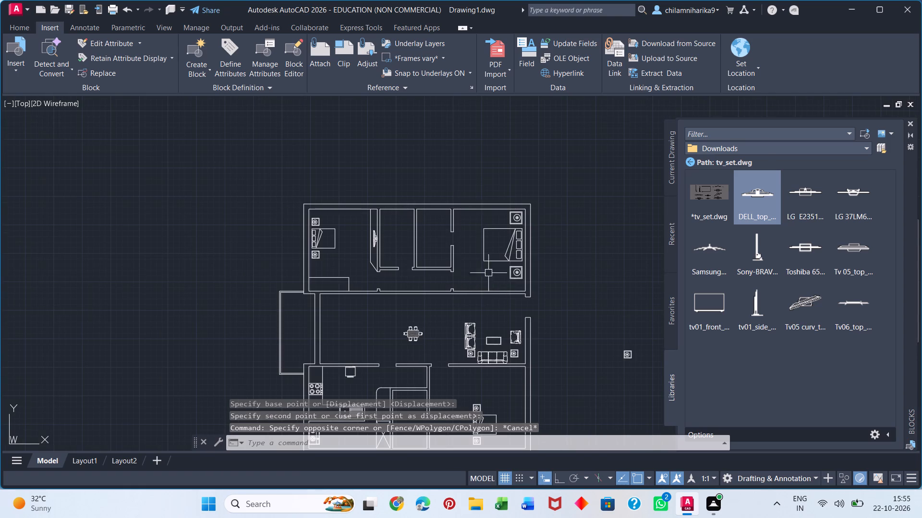
scroll(497, 303, "up", 1)
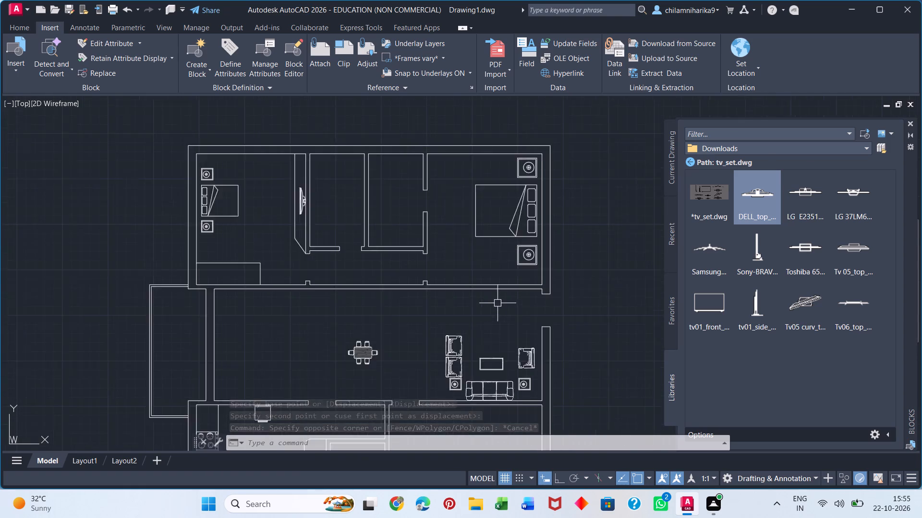
scroll(497, 303, "up", 1)
scroll(557, 278, "up", 2)
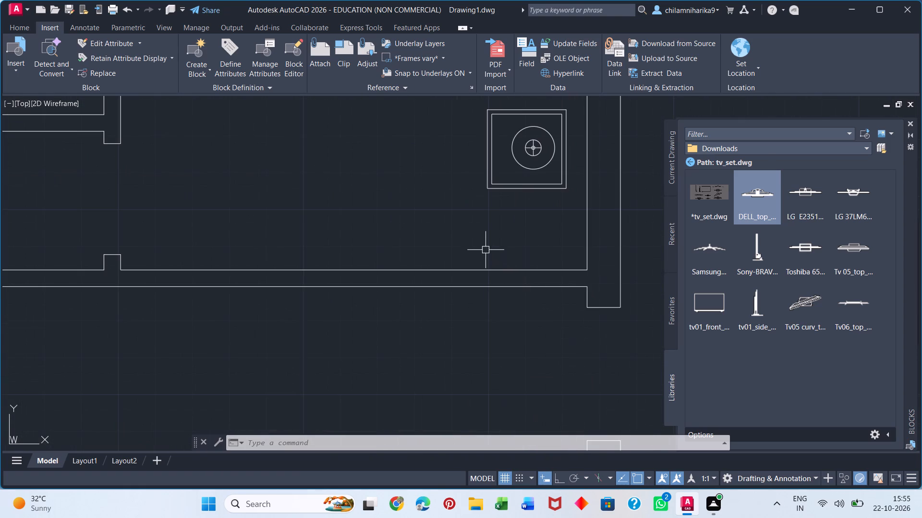
key("o")
key("Return")
key("2")
key("apostrophe")
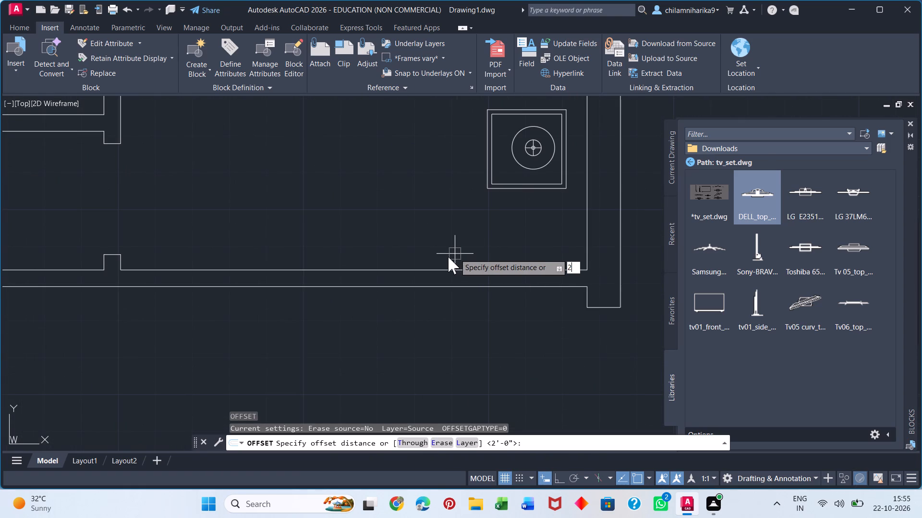
key("Return")
left_click(392, 271)
left_click(390, 231)
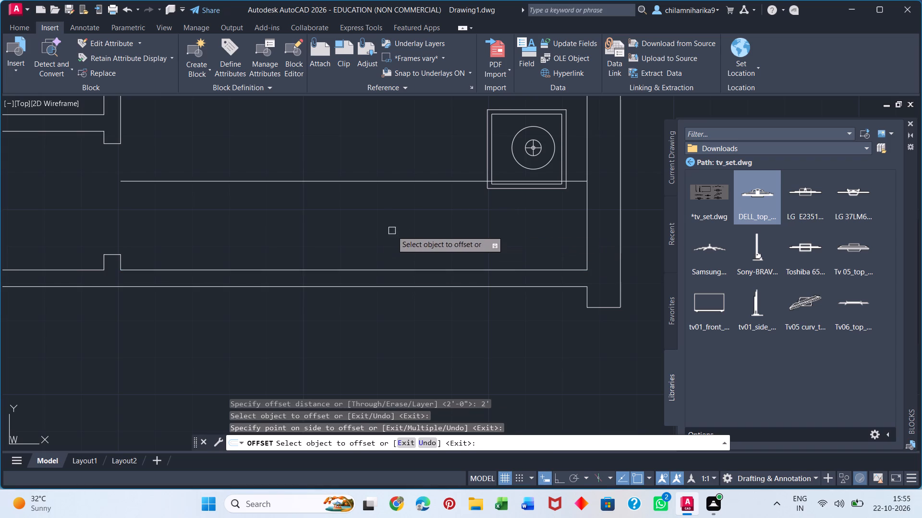
scroll(392, 224, "down", 4)
key("Escape")
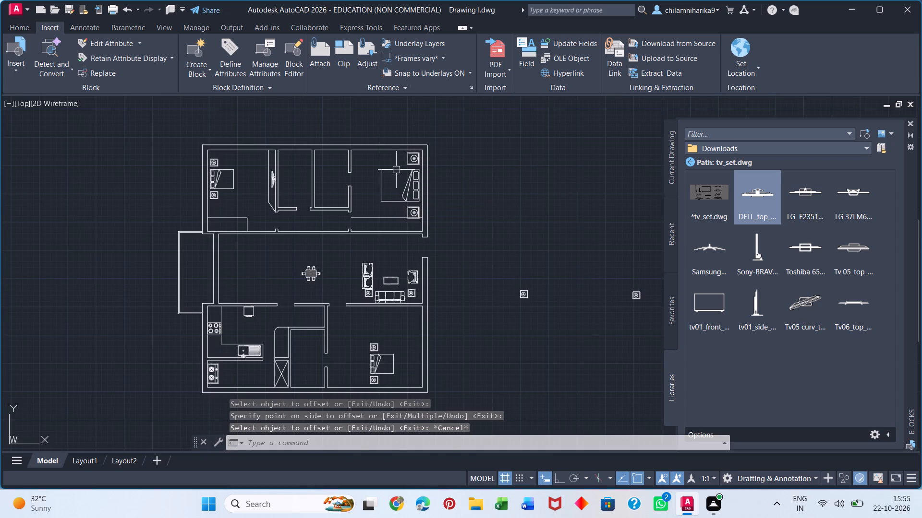
Move the rightmost upper bedroom's lower side table up about 7 inches, close to the bed's lower edge.
scroll(389, 197, "up", 2)
left_click(440, 224)
scroll(442, 231, "up", 3)
left_click(457, 163)
left_click(338, 281)
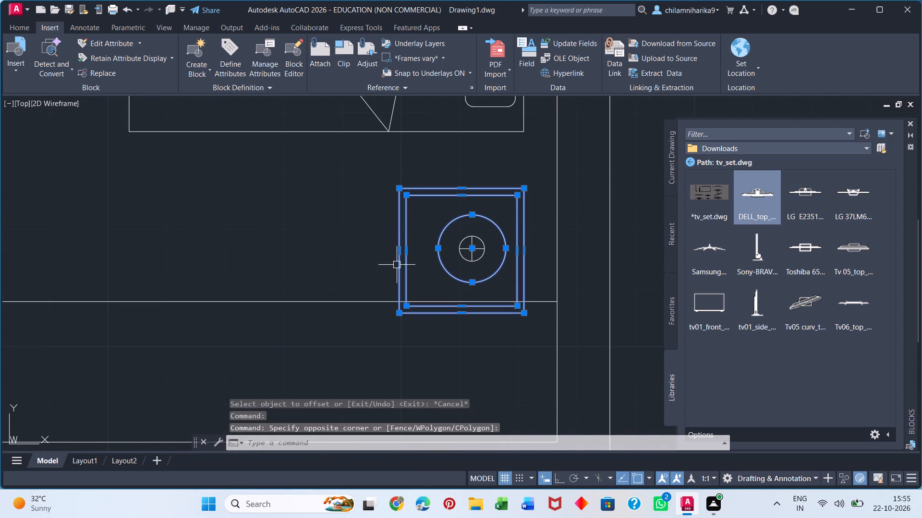
left_click(552, 168)
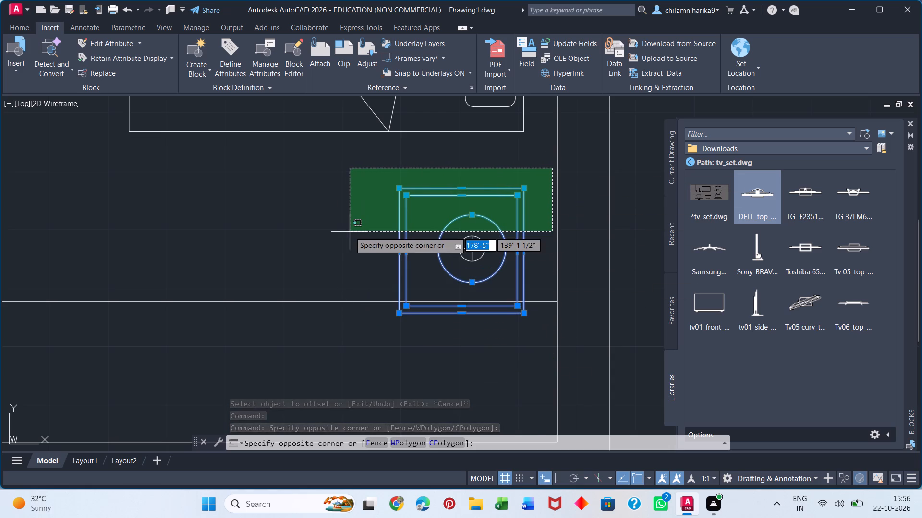
key("Escape")
left_click(376, 165)
left_click(546, 360)
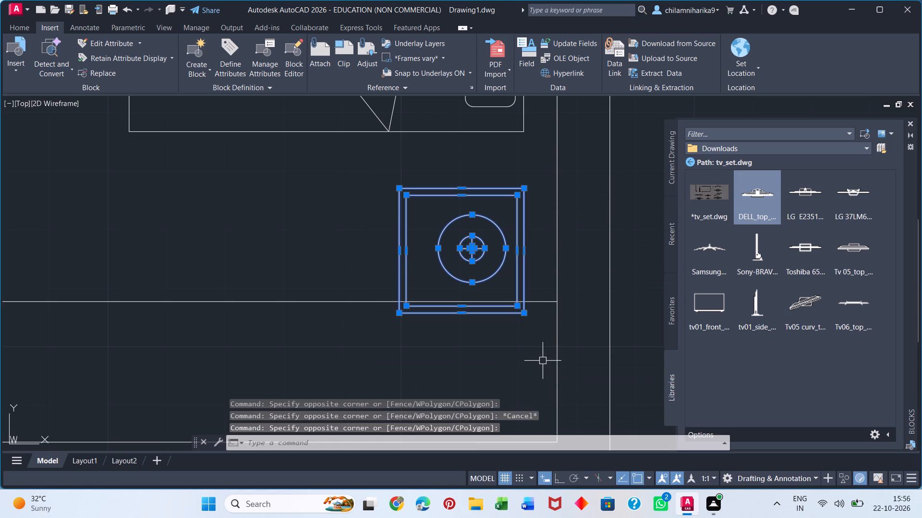
key("m")
key("Return")
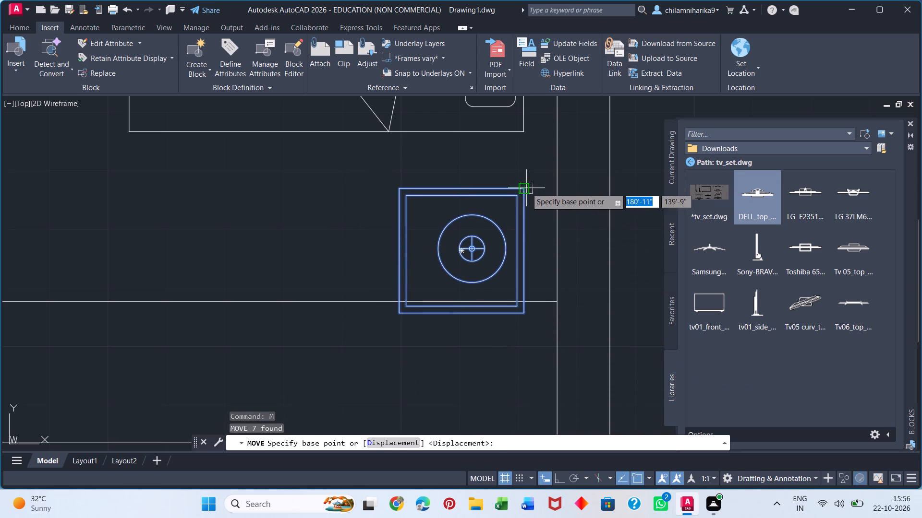
left_click(526, 188)
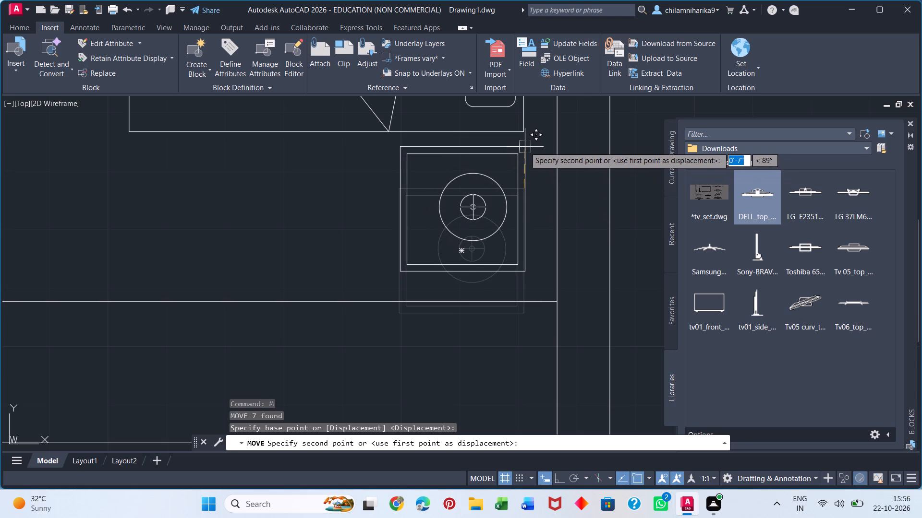
left_click(525, 143)
scroll(429, 290, "down", 3)
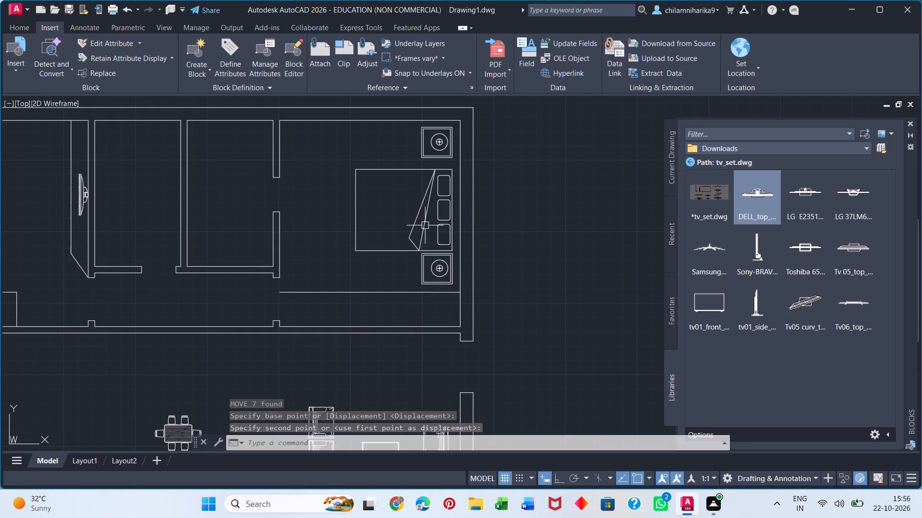
left_click(457, 166)
key("Escape")
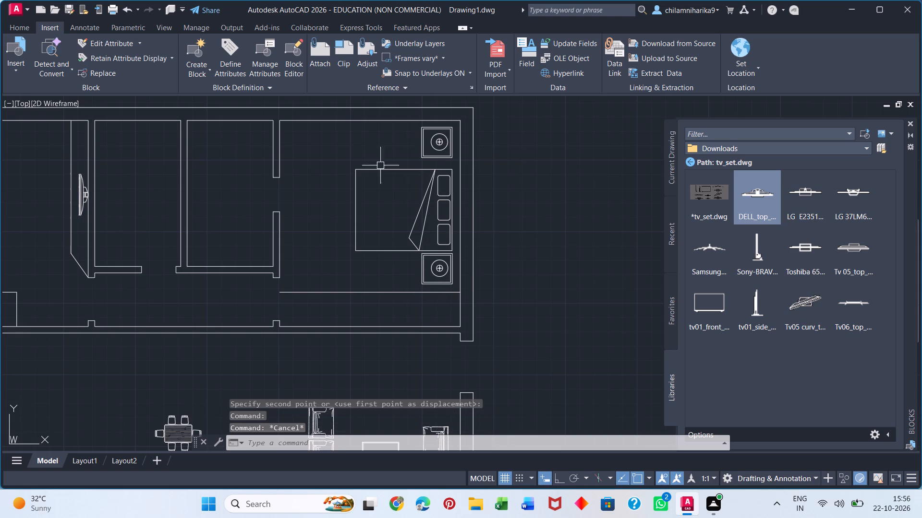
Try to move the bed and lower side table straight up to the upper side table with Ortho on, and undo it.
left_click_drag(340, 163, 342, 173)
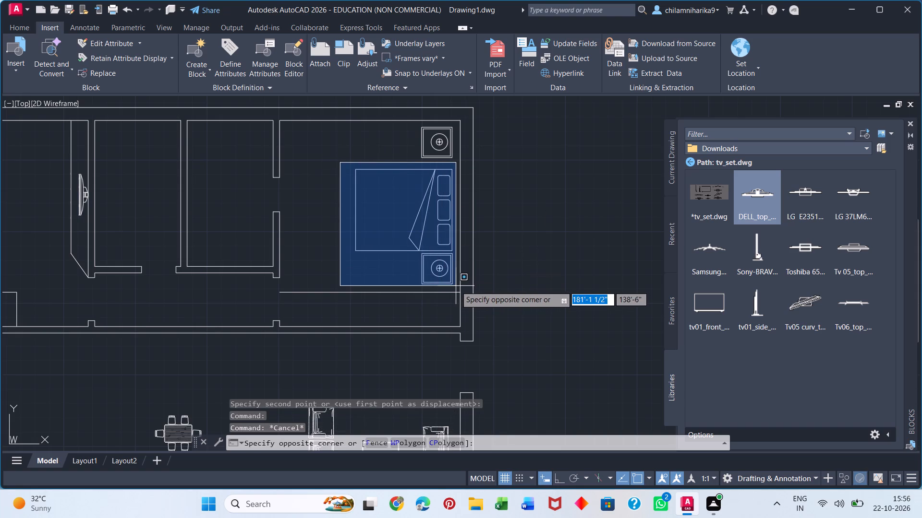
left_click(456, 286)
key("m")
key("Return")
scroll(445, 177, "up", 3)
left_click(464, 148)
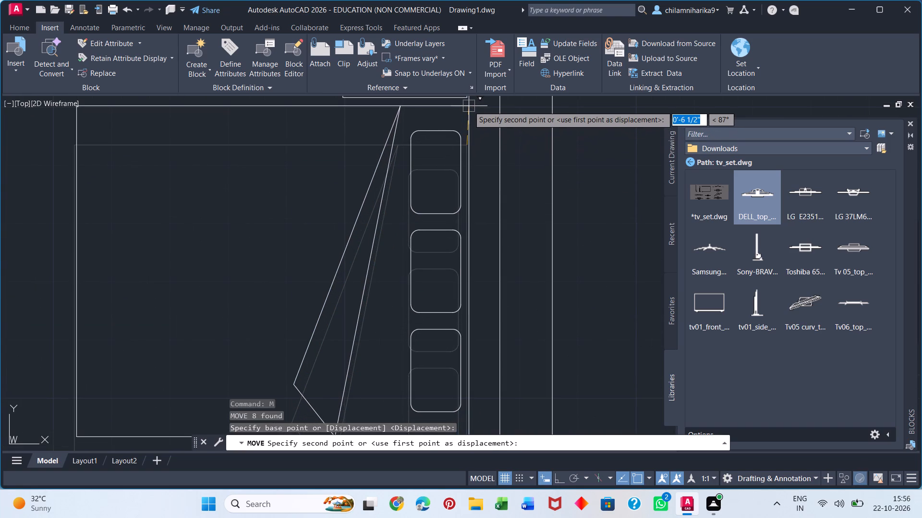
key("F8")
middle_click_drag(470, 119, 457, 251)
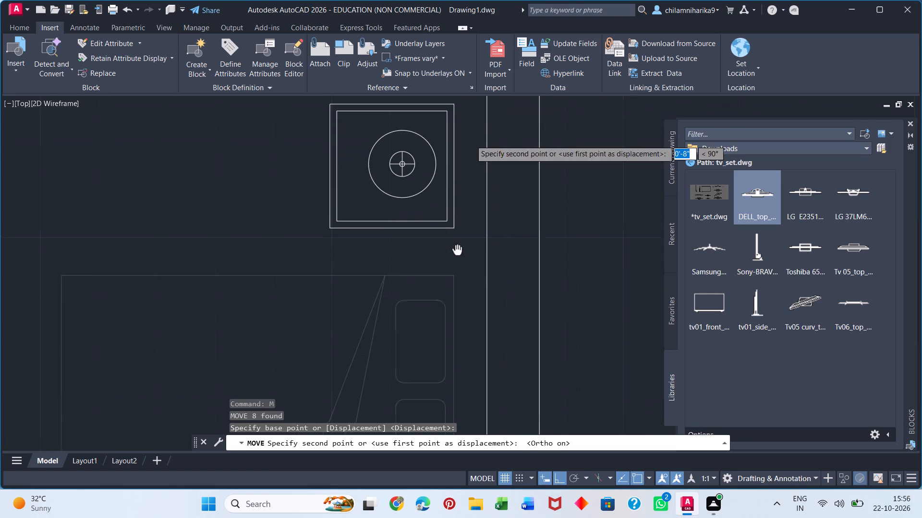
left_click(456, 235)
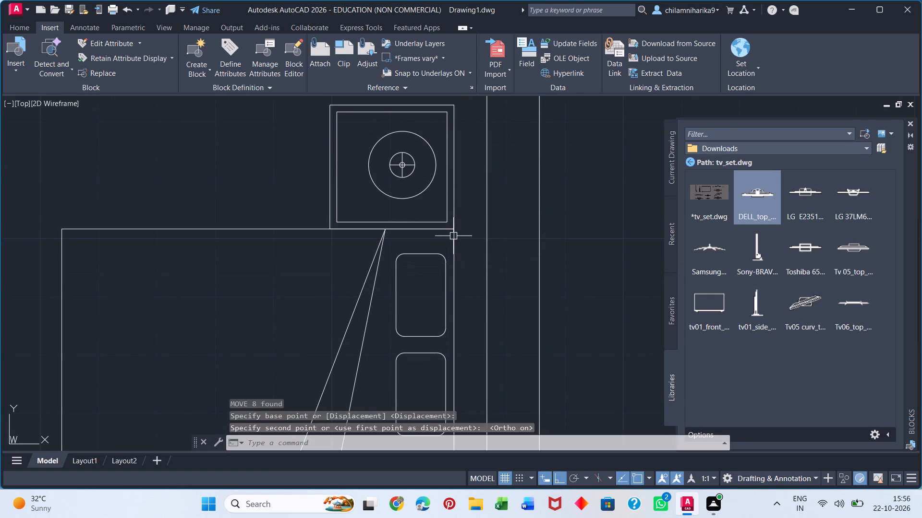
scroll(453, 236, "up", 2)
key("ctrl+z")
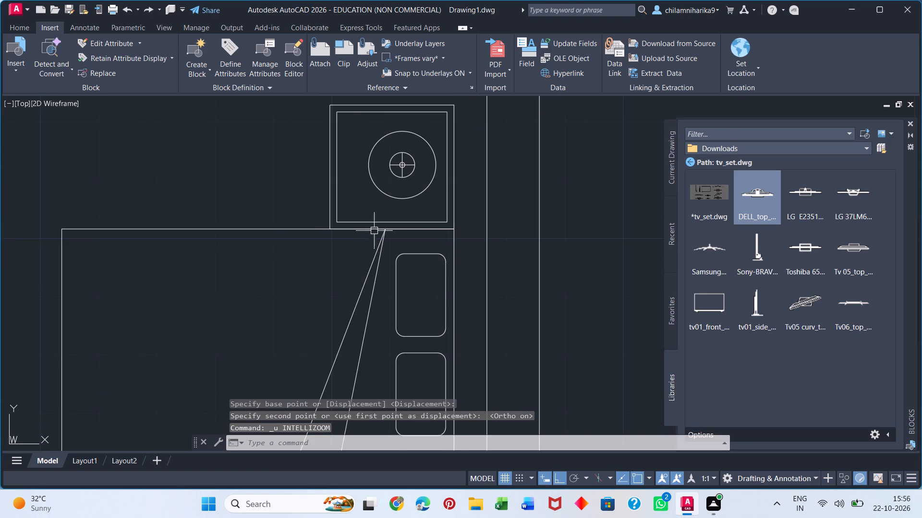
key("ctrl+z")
Move the bed and lower side table straight up about 8 inches, just below the upper side table, with Ortho on.
left_click(354, 150)
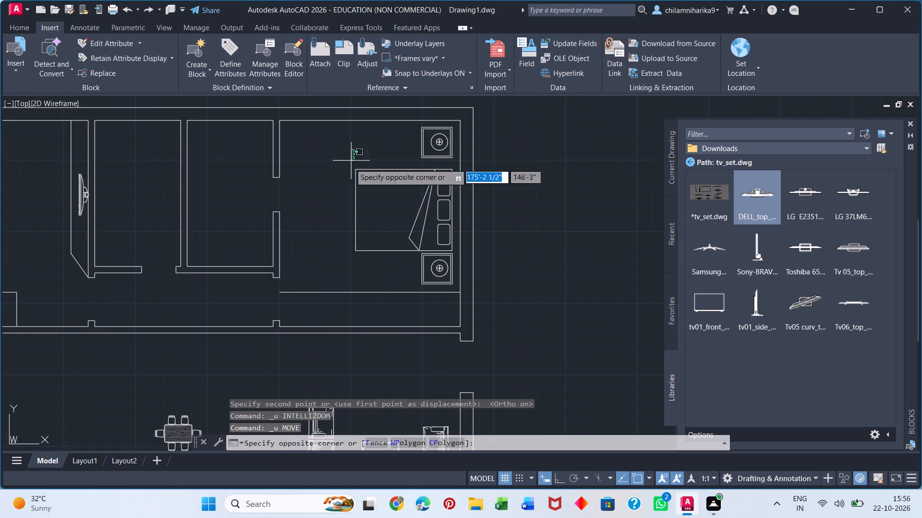
left_click(457, 286)
middle_click_drag(412, 220, 389, 297)
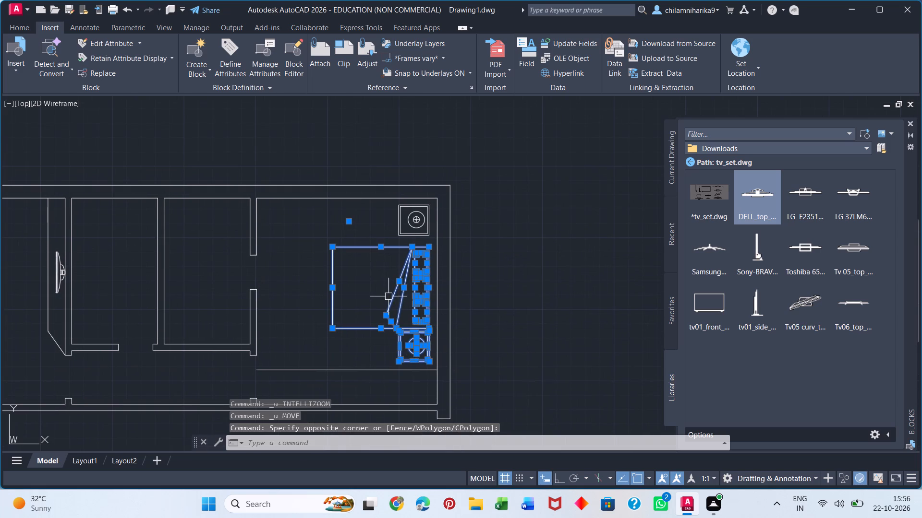
key("m")
key("Return")
scroll(412, 247, "up", 3)
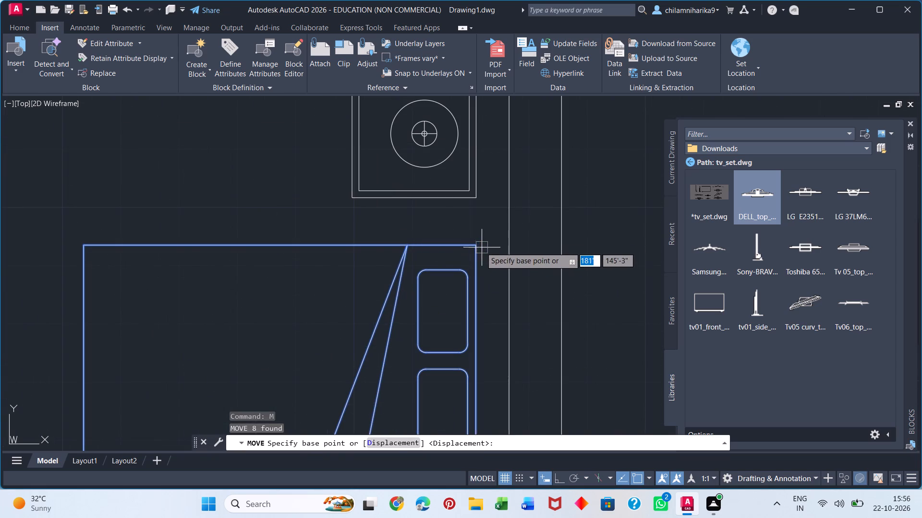
left_click(477, 246)
scroll(471, 210, "up", 4)
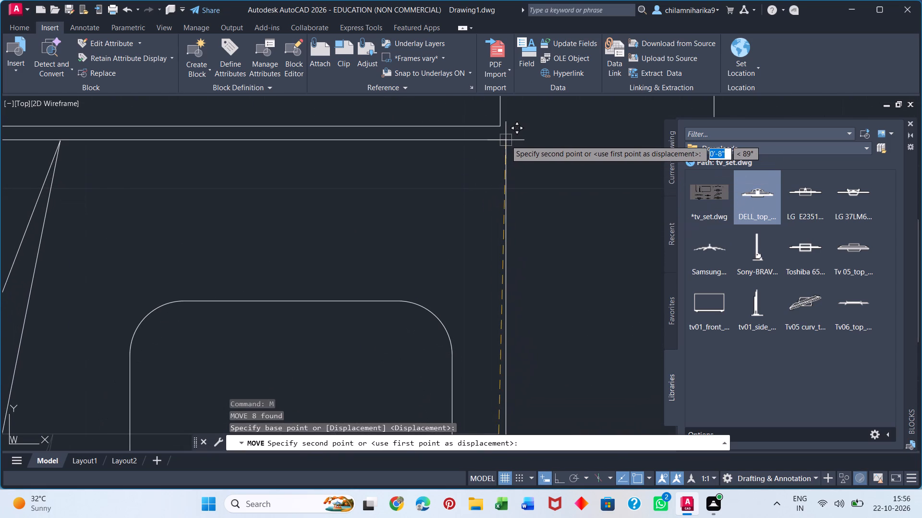
key("F8")
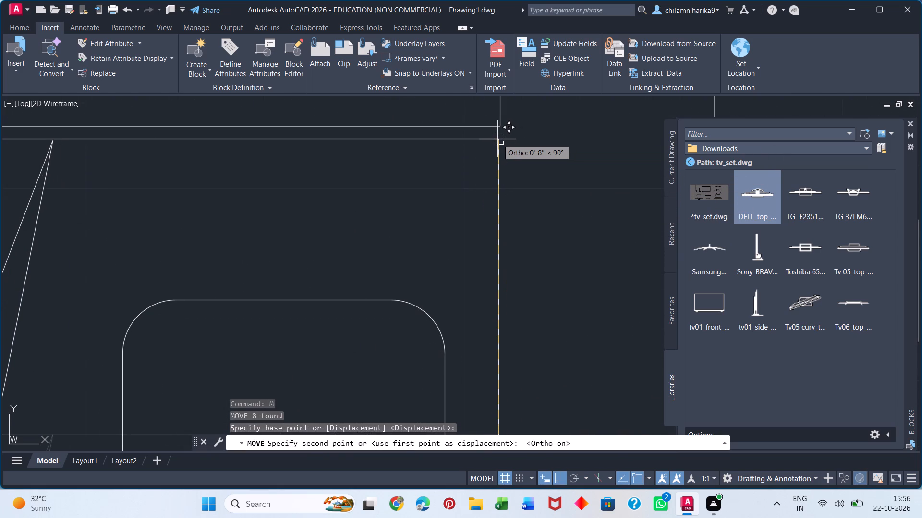
left_click(500, 139)
scroll(513, 193, "down", 10)
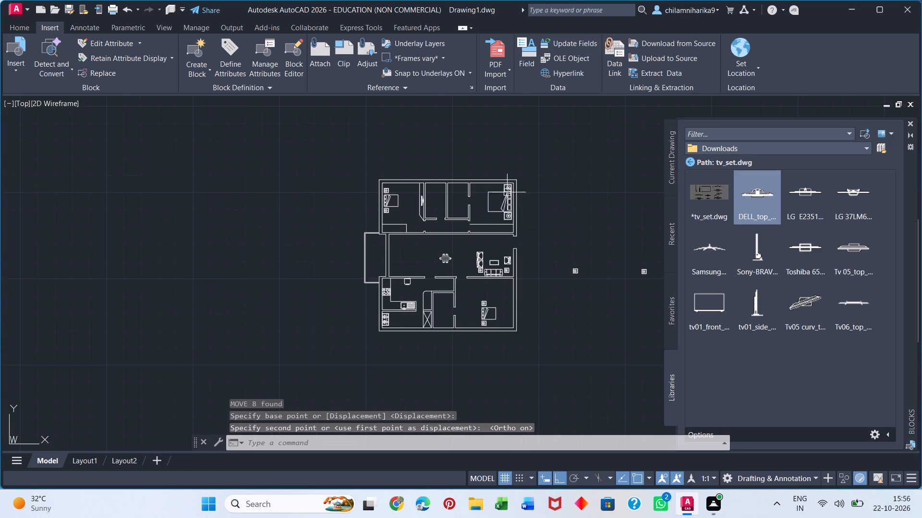
Draw a vertical line from the 2' offset line down to the bottom wall, left of the bed in the rightmost upper bedroom.
scroll(492, 217, "up", 3)
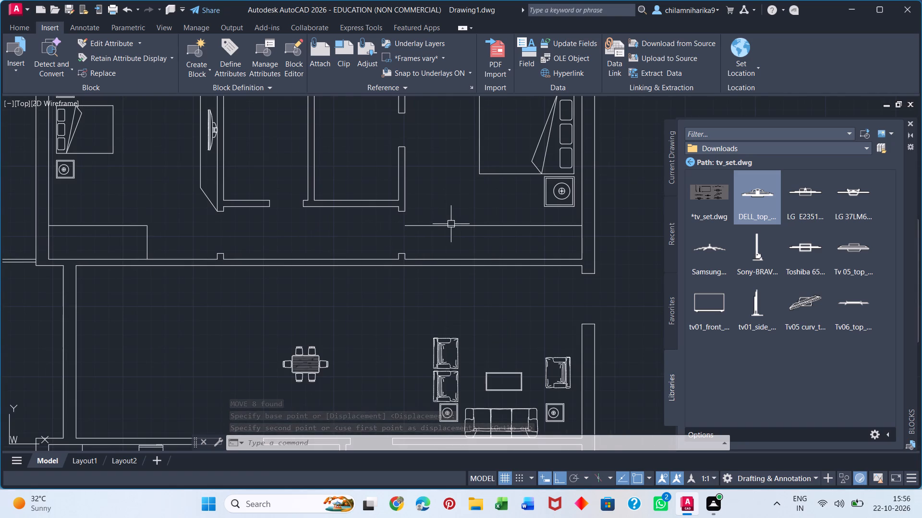
key("l")
key("Return")
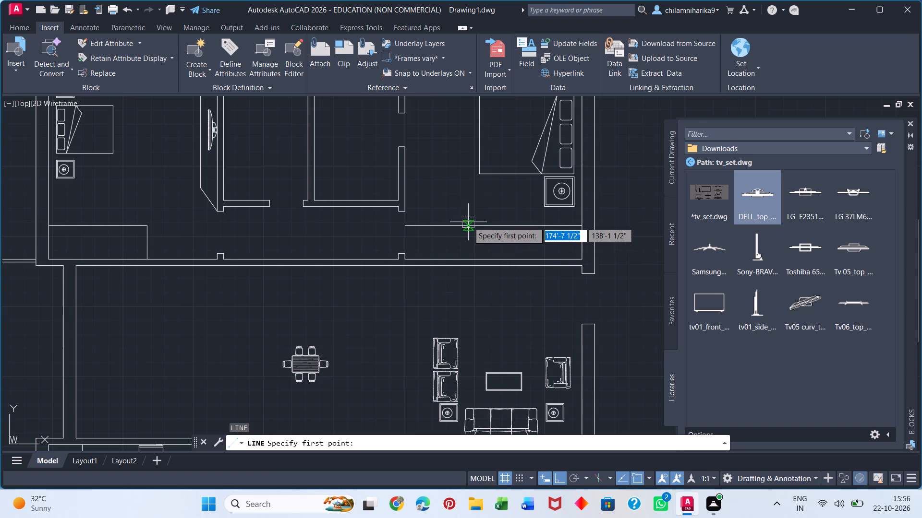
left_click(468, 224)
left_click(468, 260)
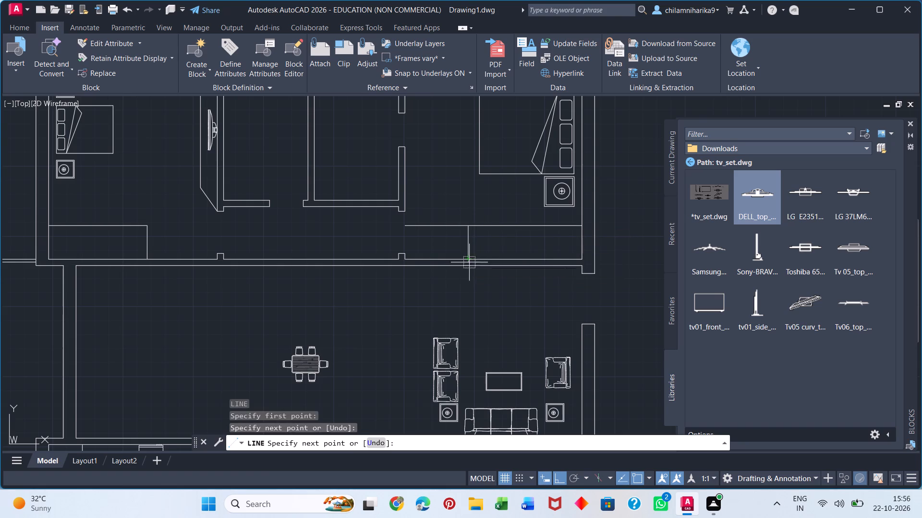
key("space")
Trim the 2' offset line to the left of the new vertical line in the rightmost upper bedroom.
type("TR")
key("space")
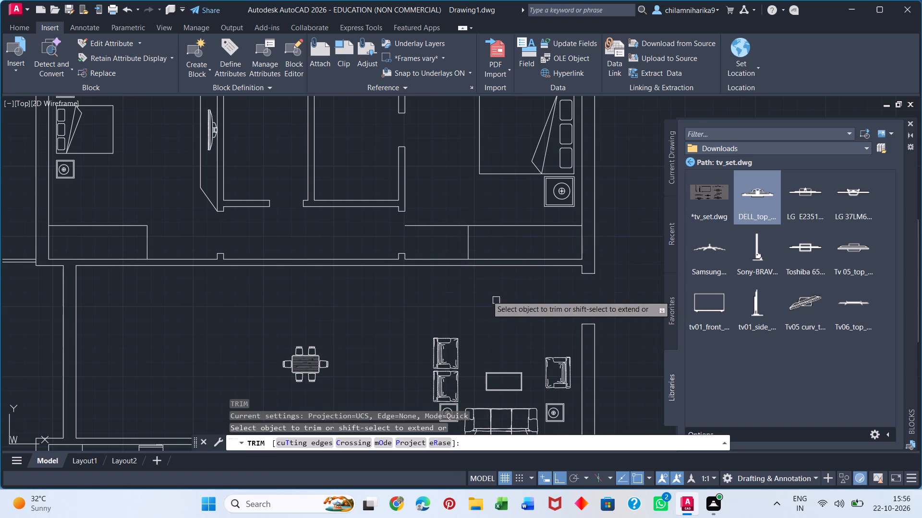
left_click(440, 223)
key("Escape")
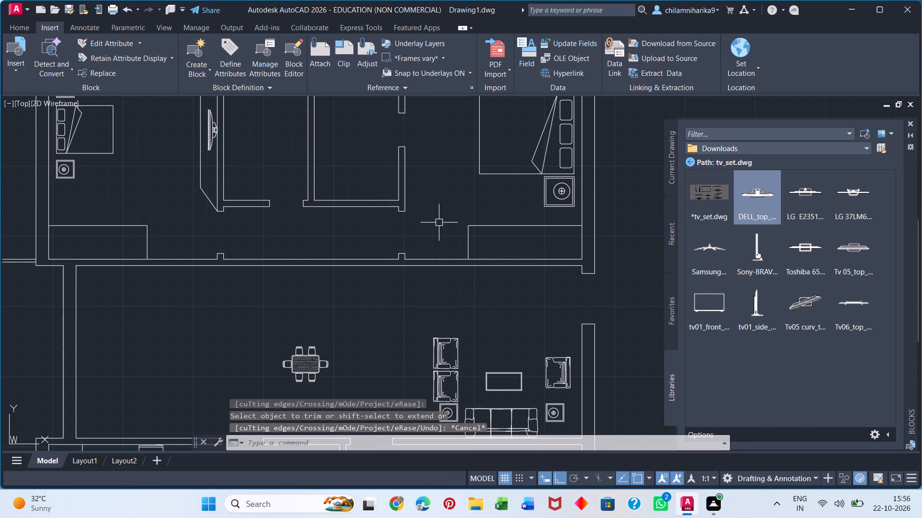
Select the whole living-room seating group: the sofa, three armchairs, two side tables and the coffee table.
scroll(440, 275, "down", 3)
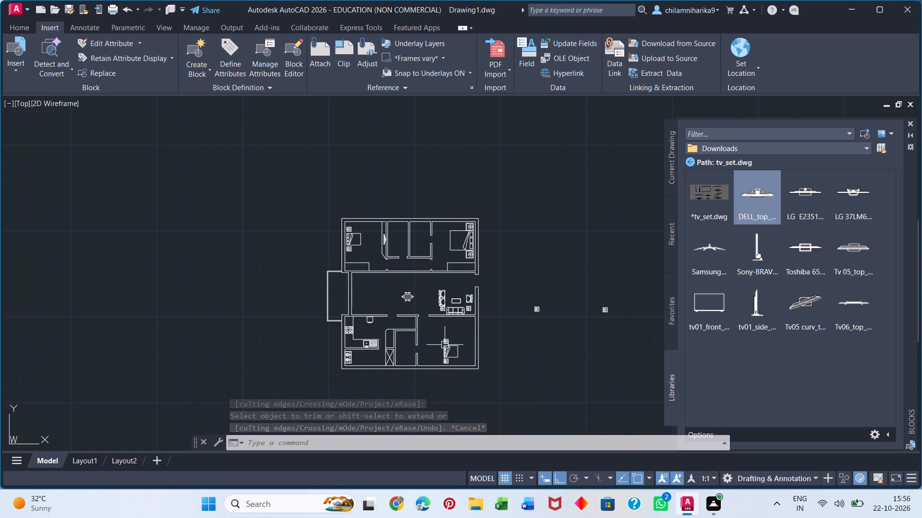
scroll(425, 300, "up", 2)
scroll(542, 278, "up", 2)
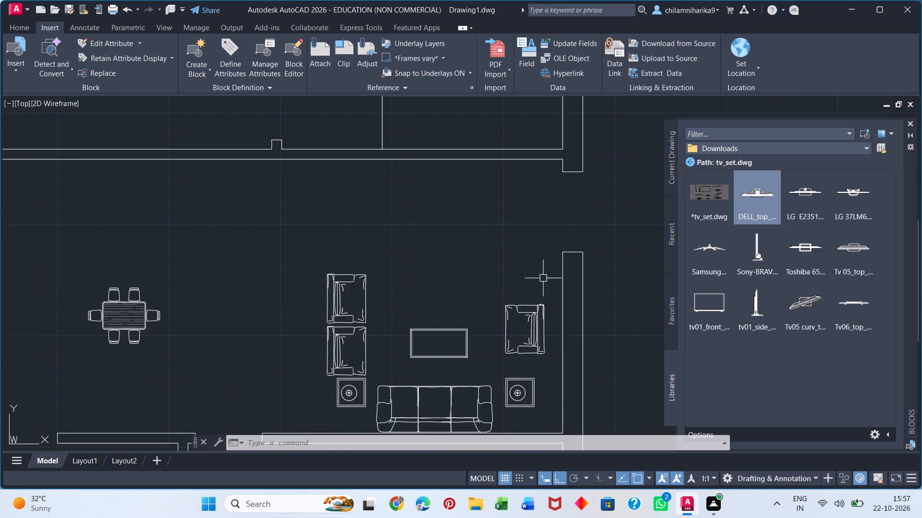
left_click(552, 260)
middle_click_drag(274, 390, 292, 287)
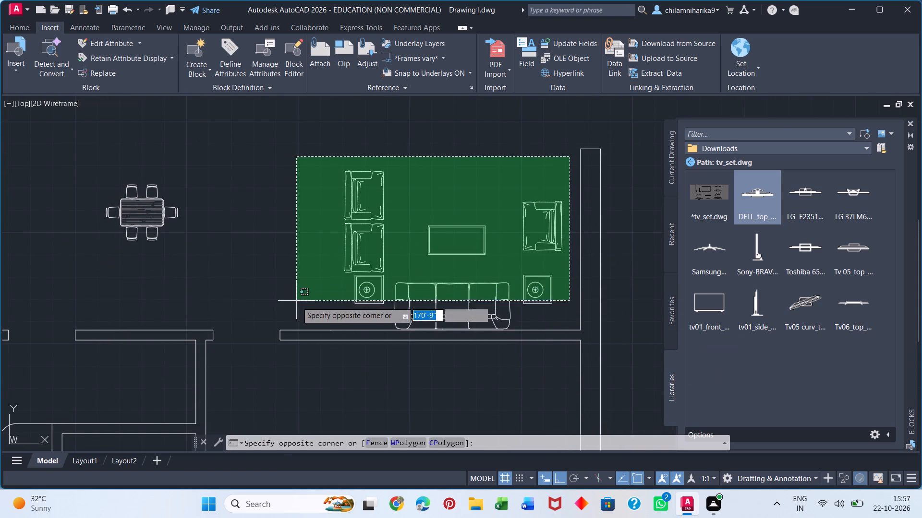
scroll(310, 329, "up", 3)
middle_click_drag(298, 321, 297, 321)
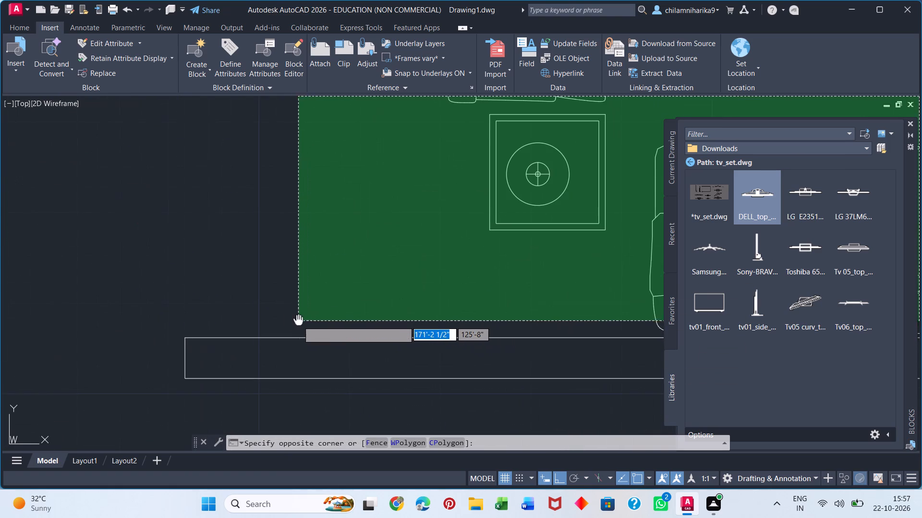
middle_click_drag(297, 321, 57, 289)
scroll(75, 286, "down", 1)
scroll(85, 293, "up", 3)
middle_click_drag(86, 301, 0, 247)
scroll(28, 247, "down", 3)
scroll(14, 257, "up", 2)
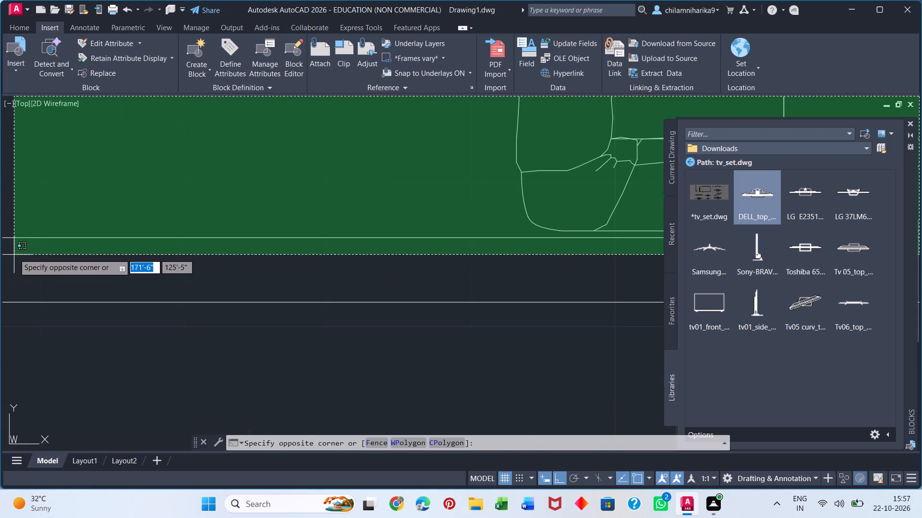
left_click(15, 234)
scroll(12, 231, "down", 4)
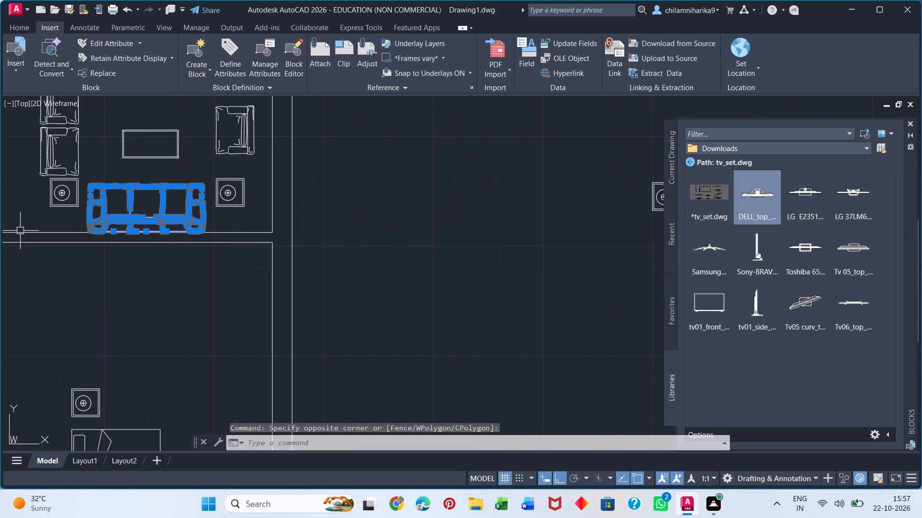
middle_click_drag(89, 215, 280, 342)
left_click(445, 188)
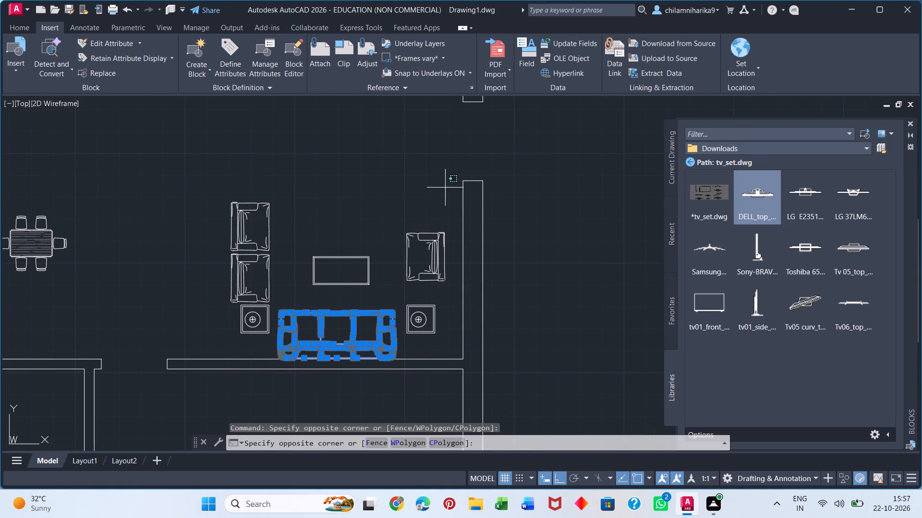
left_click(404, 334, "shift")
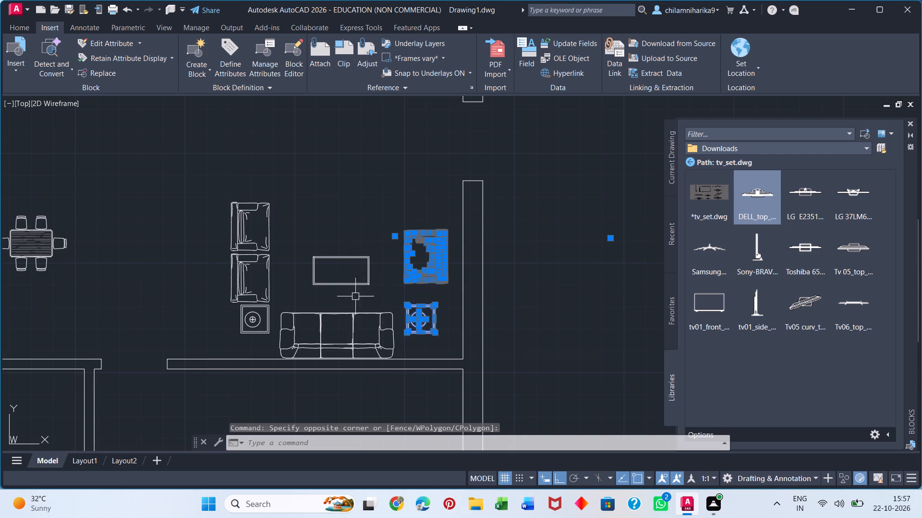
left_click_drag(290, 181, 207, 332, "shift")
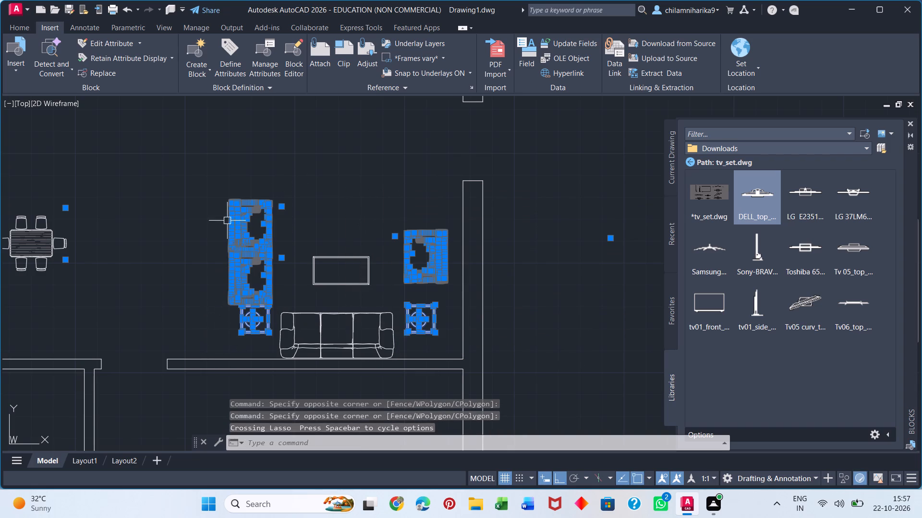
left_click_drag(393, 223, 300, 248, "shift")
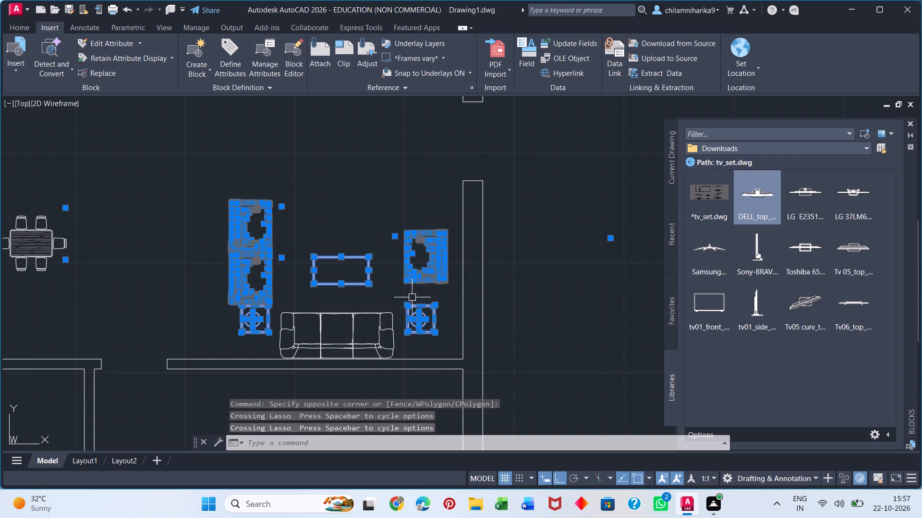
left_click_drag(402, 294, 266, 319, "shift")
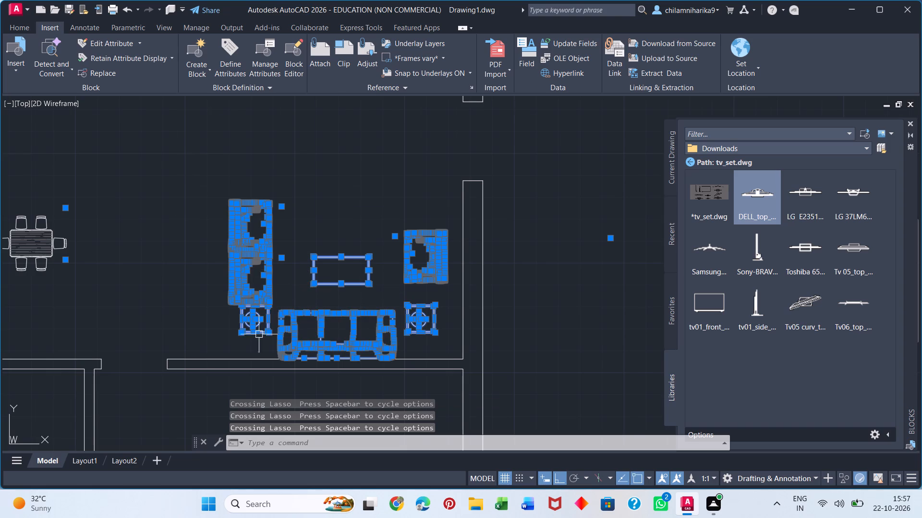
scroll(259, 334, "up", 2)
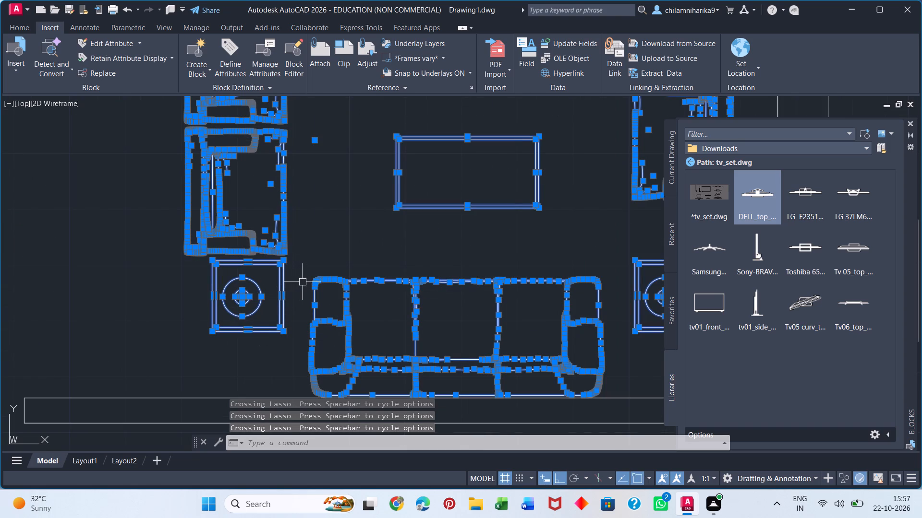